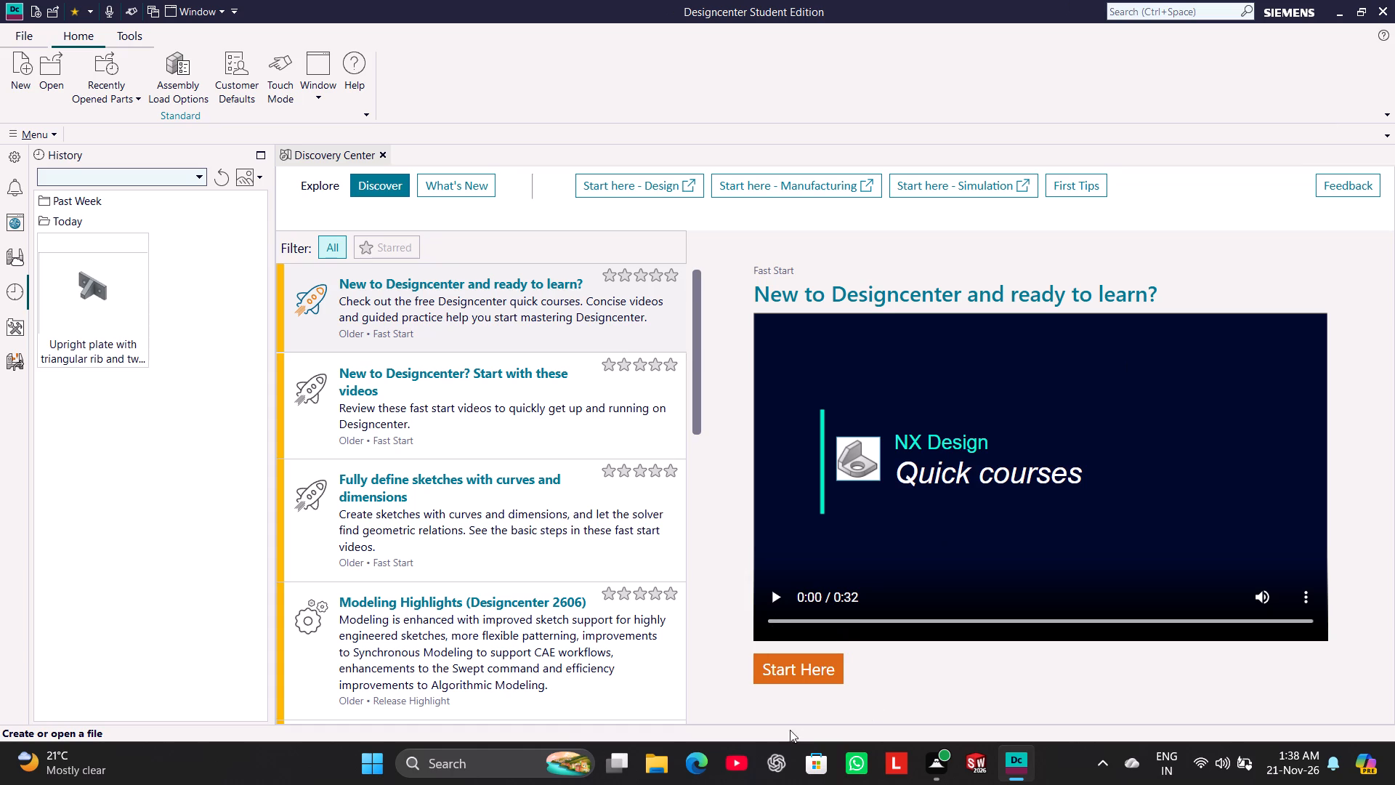
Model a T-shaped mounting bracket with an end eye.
Switch to Microsoft Edge by opening the YouTube website.
{"action": "left_click", "coordinate": [741, 771]}
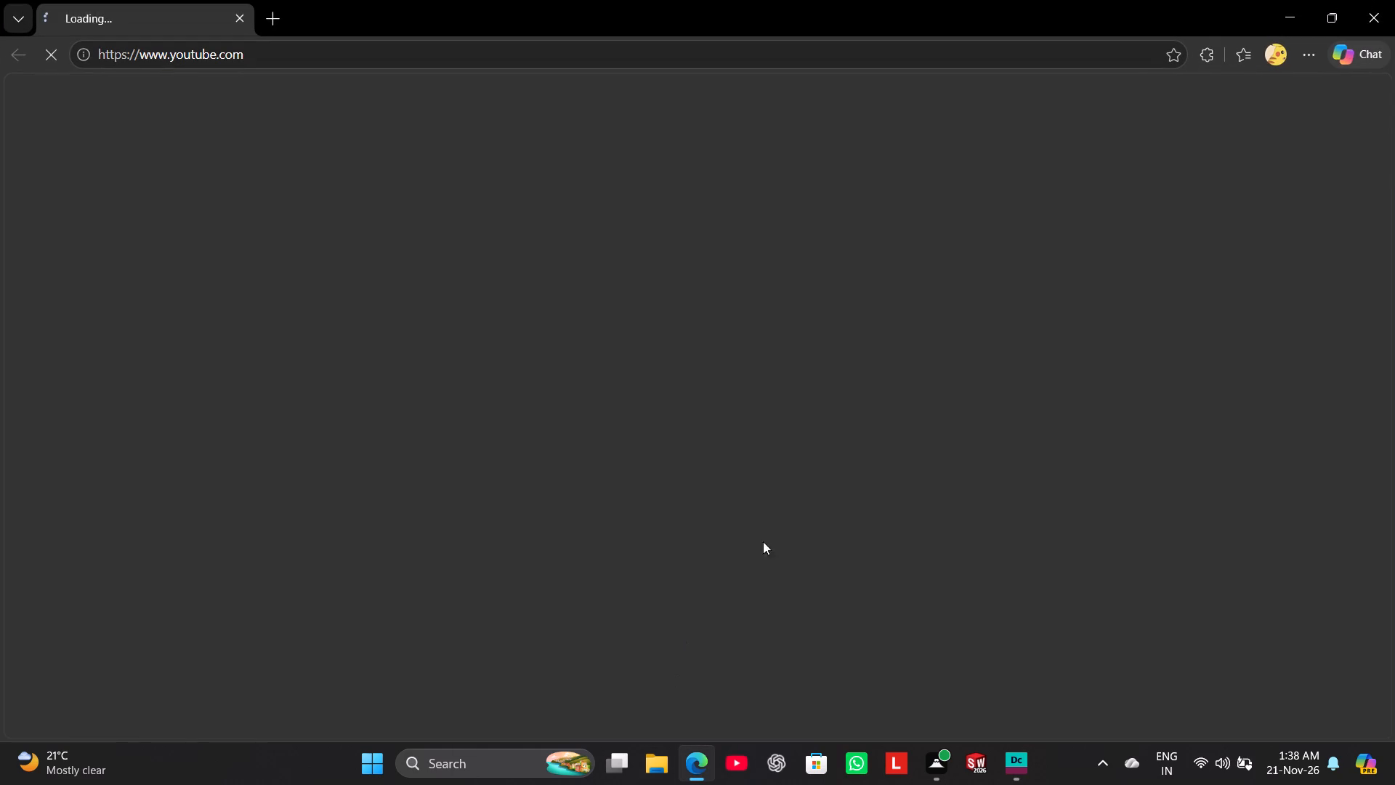
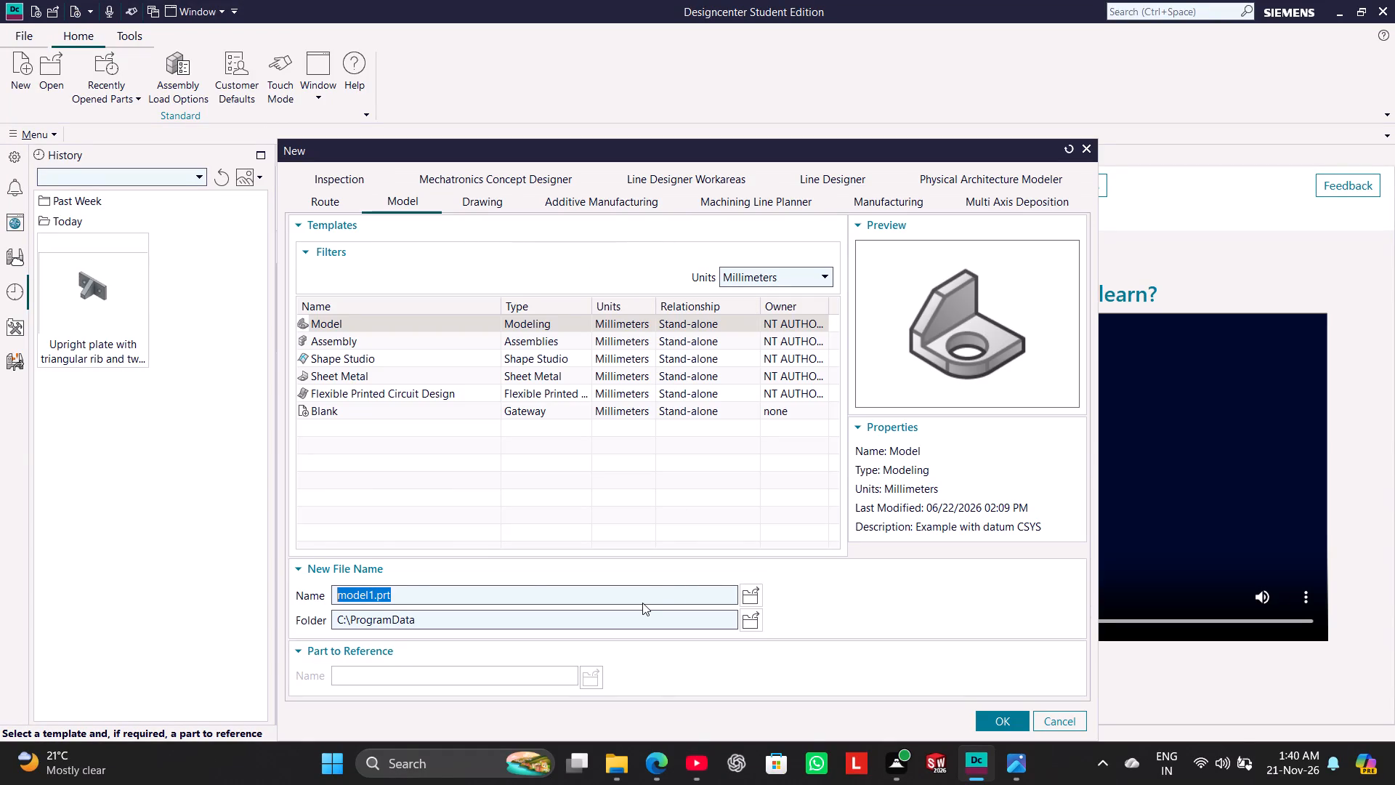
Name the new millimetre Model file "T shaped bracket with long arm and eye lug" and copy that name.
{"action": "key", "text": "ctrl+v"}
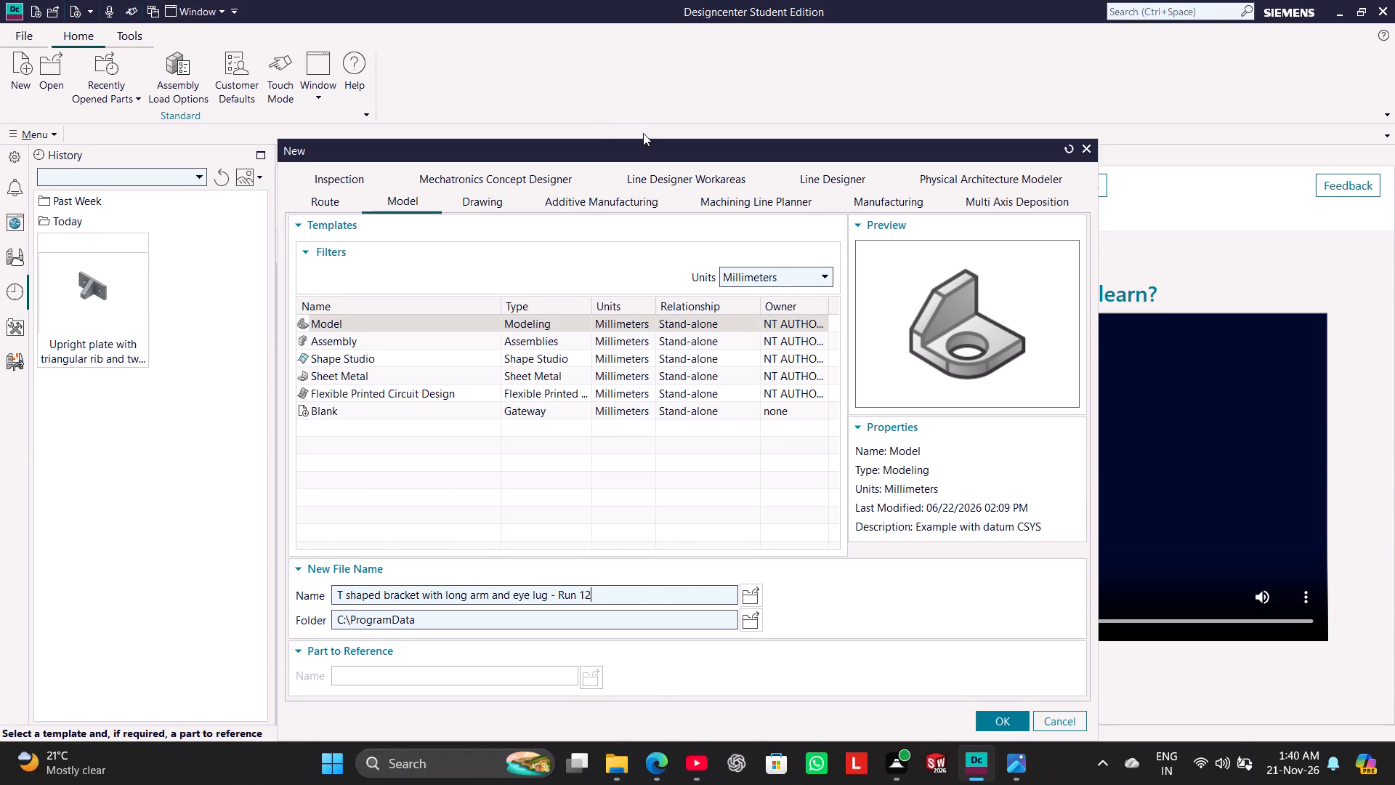
{"action": "key", "text": "BackSpace"}
{"action": "key", "text": "BackSpace"}
{"action": "key", "text": "BackSpace"}
{"action": "key", "text": "BackSpace"}
{"action": "key", "text": "BackSpace"}
{"action": "key", "text": "BackSpace"}
{"action": "key", "text": "BackSpace"}
{"action": "key", "text": "BackSpace"}
{"action": "key", "text": "BackSpace"}
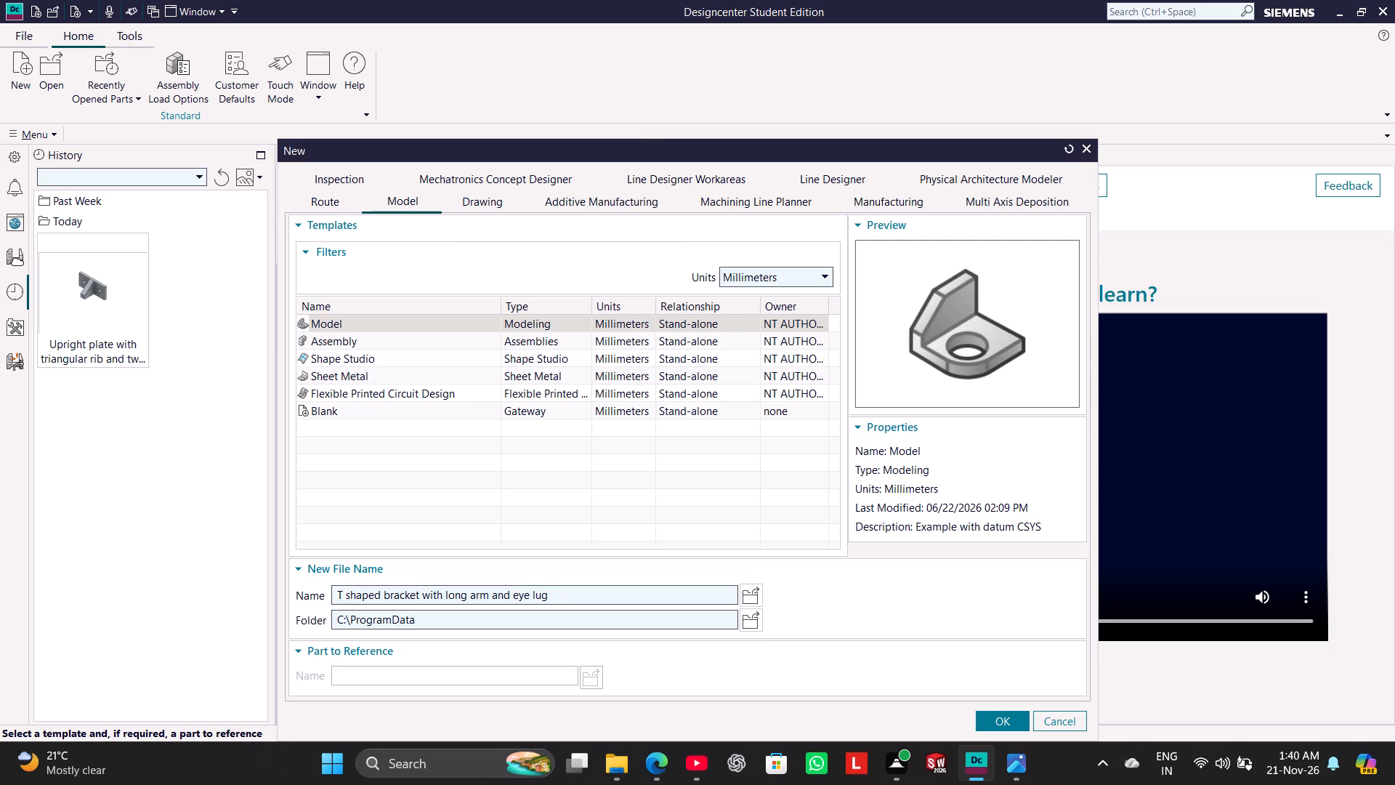
{"action": "left_click", "coordinate": [512, 592]}
{"action": "left_click", "coordinate": [512, 592]}
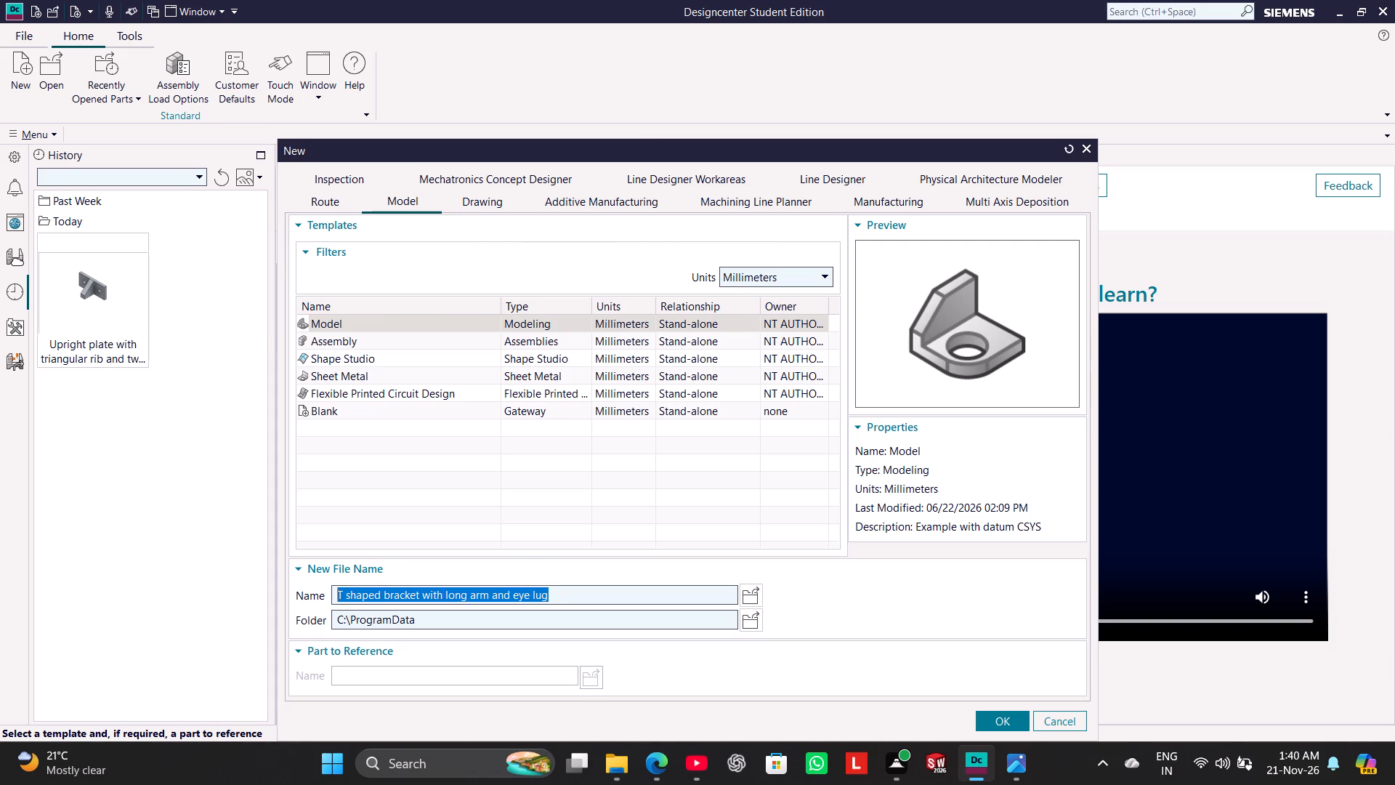
{"action": "key", "text": "ctrl+c"}
Set the save folder to Tasks Done and create the new part.
{"action": "left_click", "coordinate": [756, 623]}
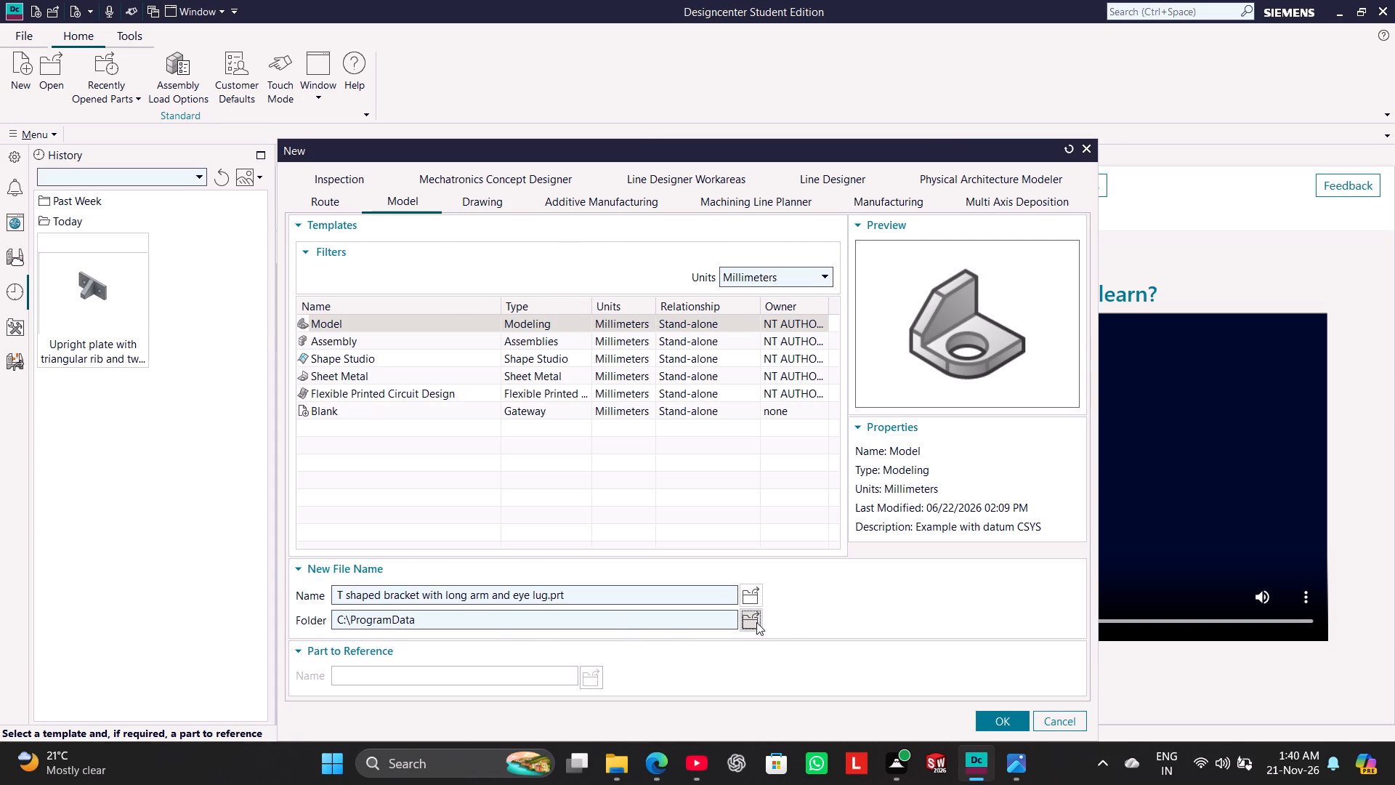
{"action": "scroll", "coordinate": [387, 327], "scroll_direction": "up", "scroll_amount": 2}
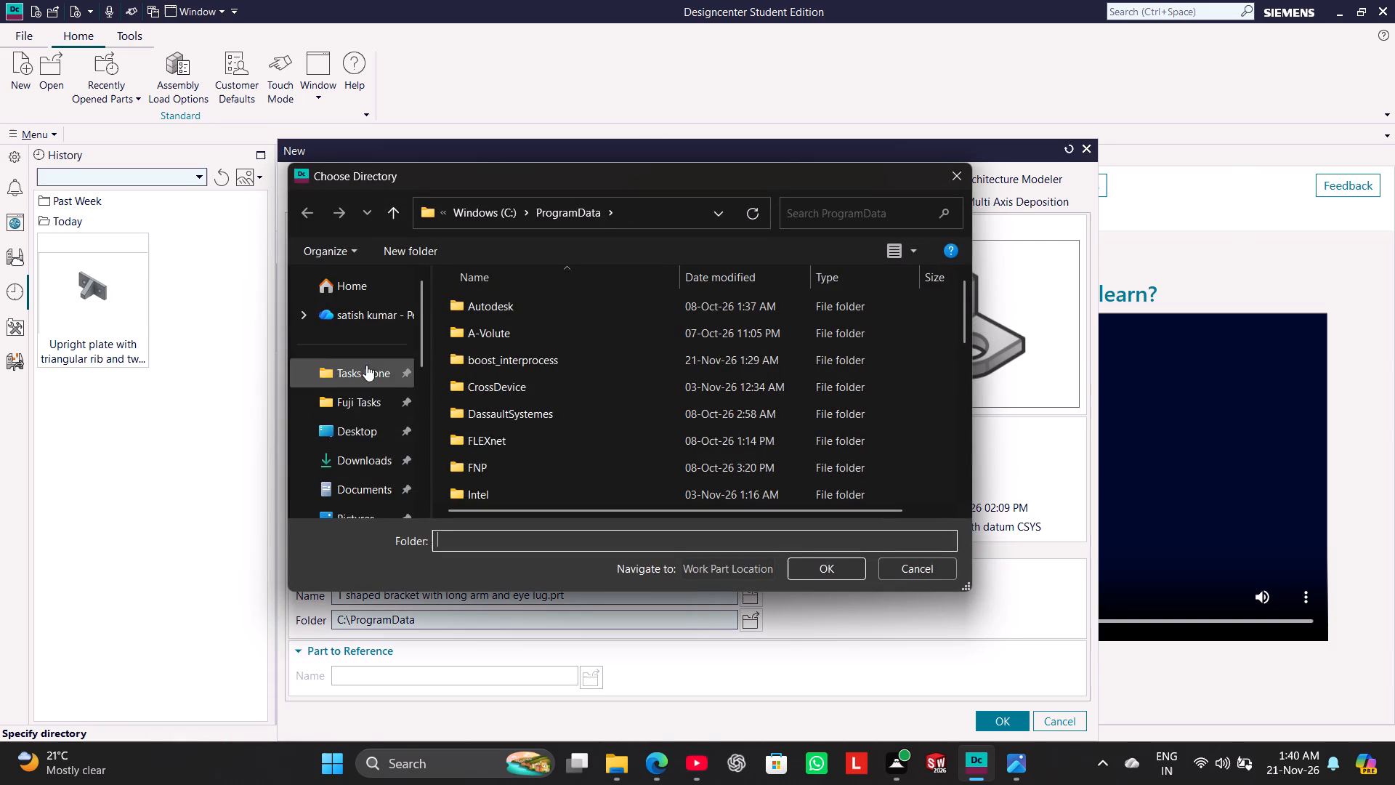
{"action": "left_click", "coordinate": [368, 365]}
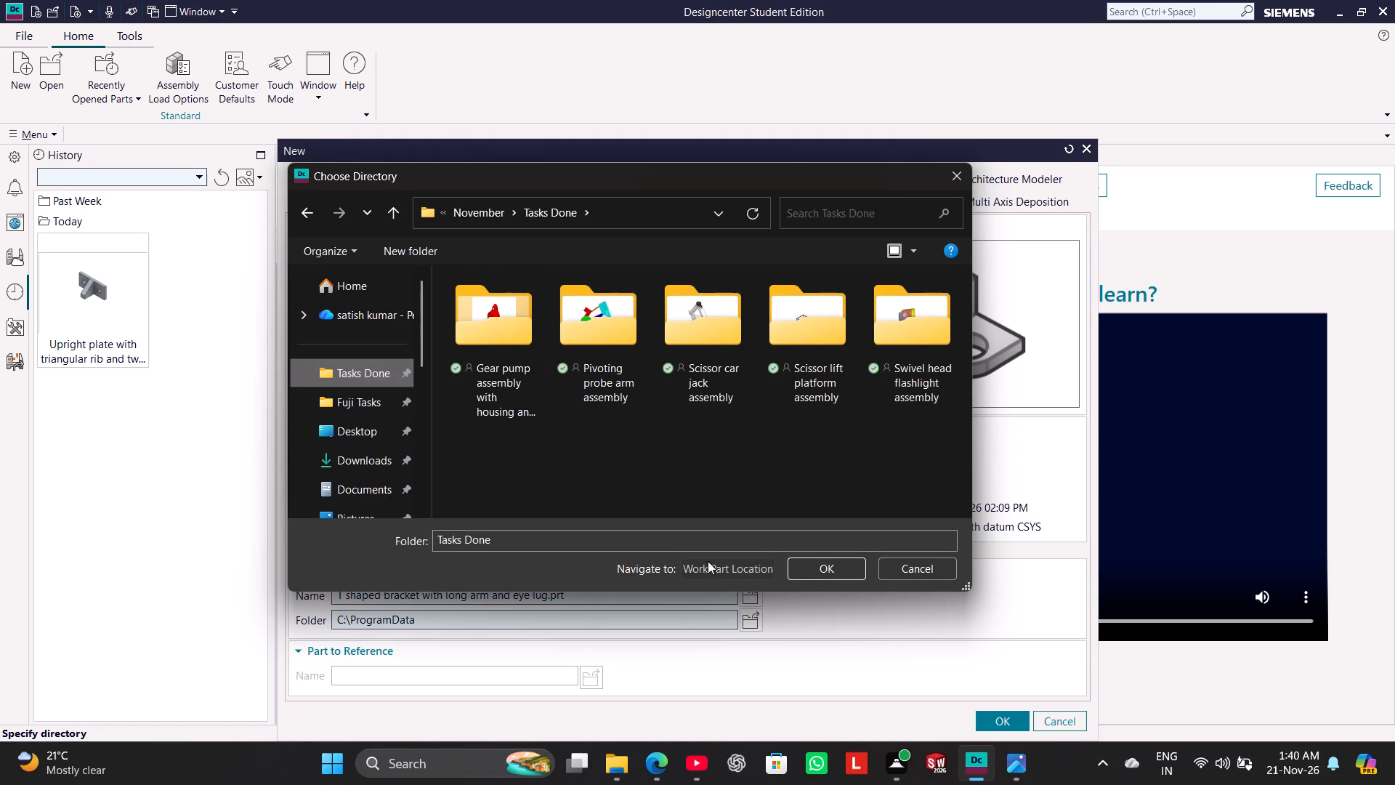
{"action": "left_click", "coordinate": [824, 568]}
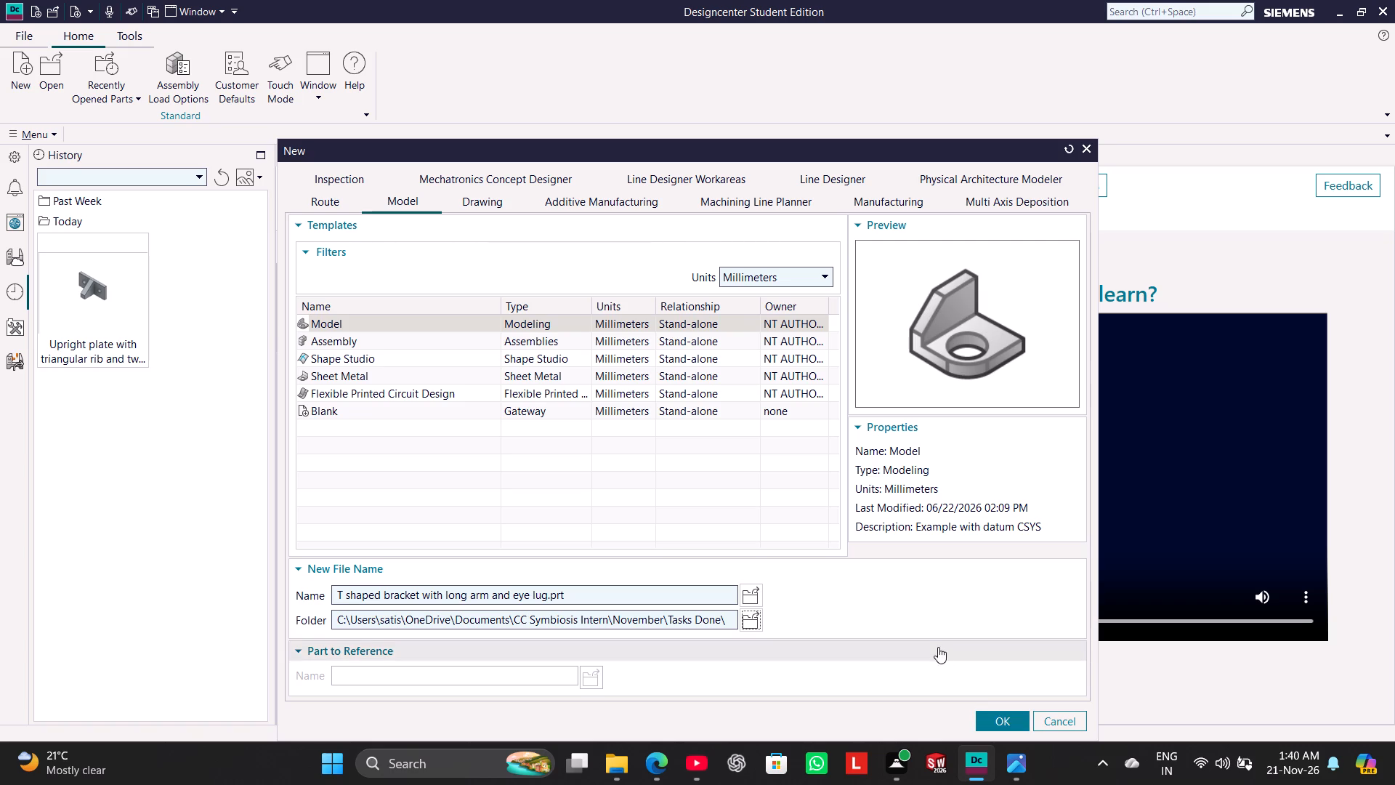
{"action": "left_click", "coordinate": [996, 722]}
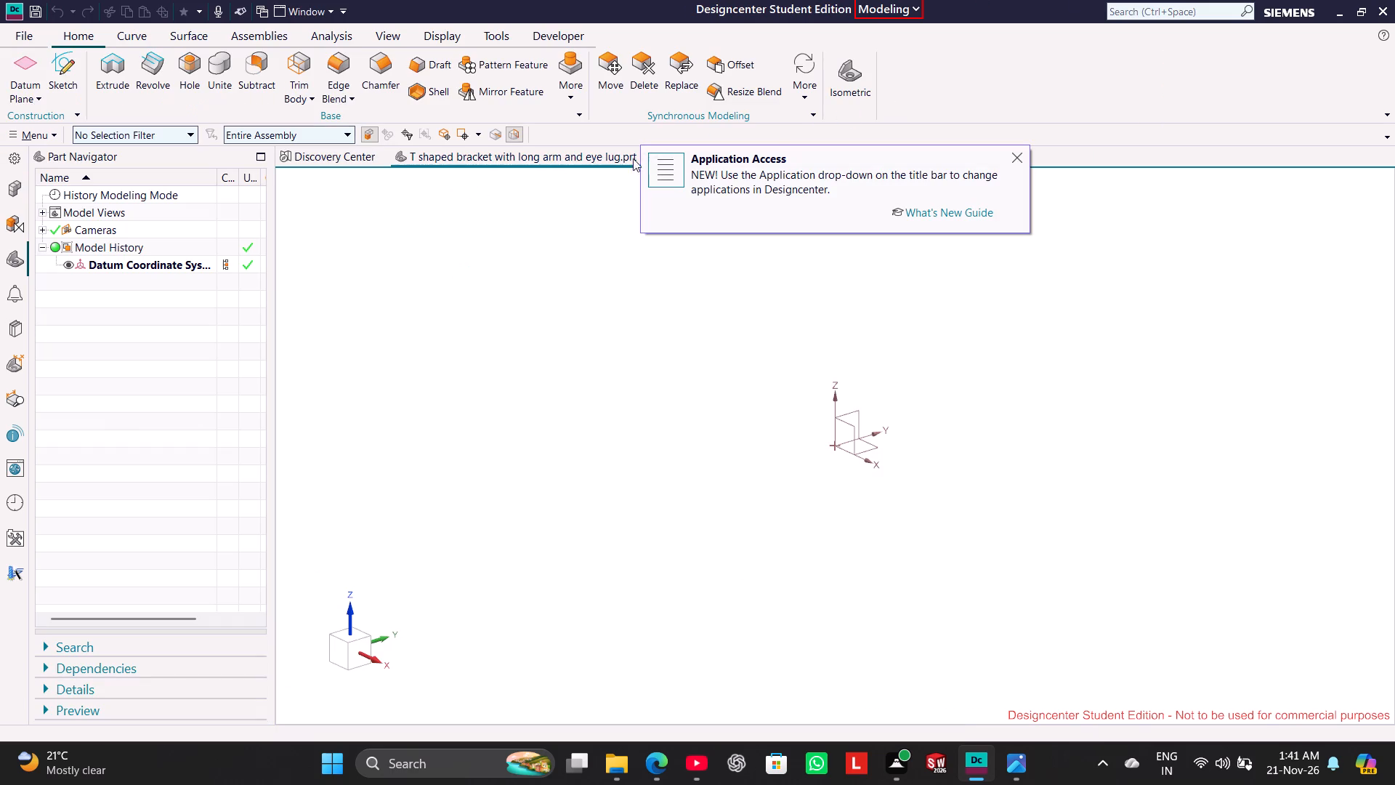
Start recording a C# journal named "T shaped bracket with long arm and eye lug" in the Tasks Done folder.
{"action": "left_click", "coordinate": [542, 40]}
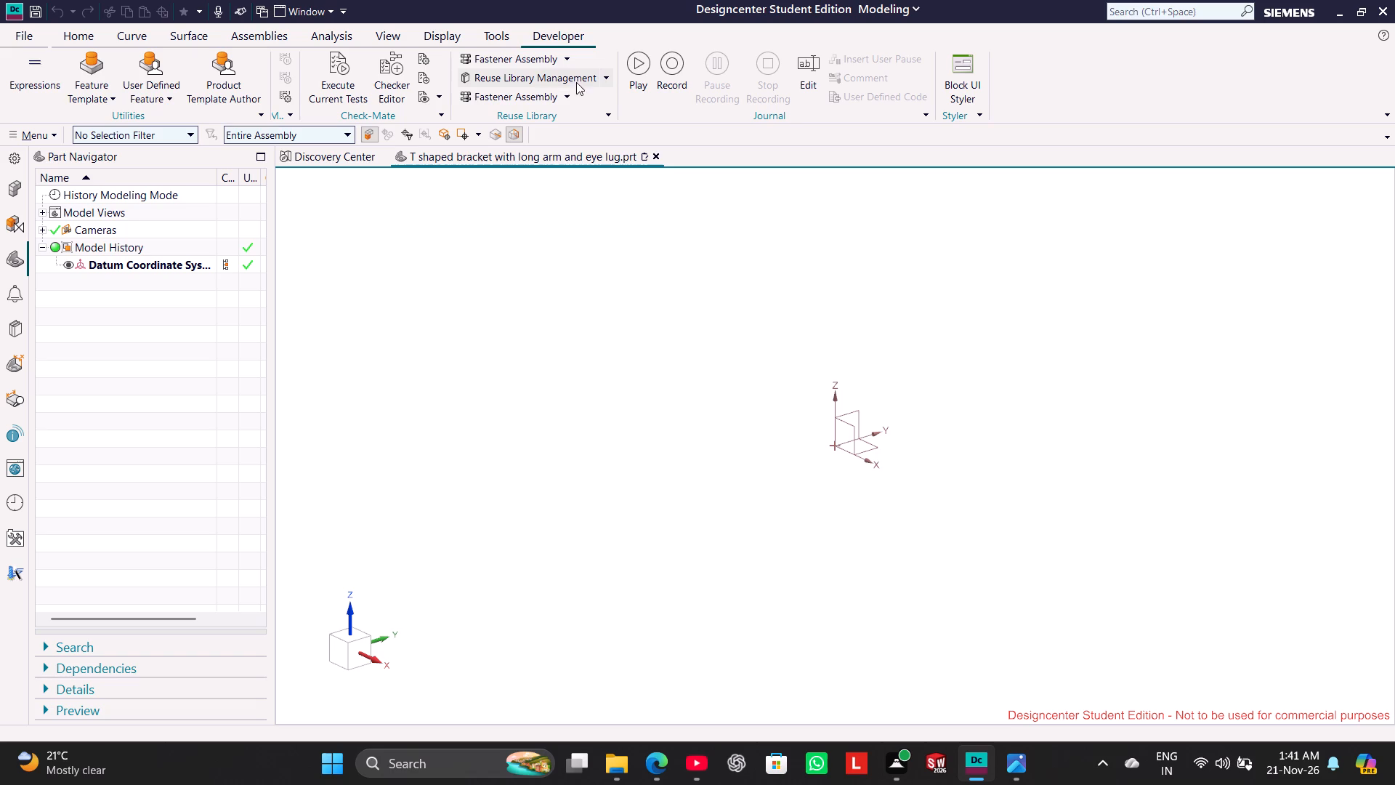
{"action": "left_click", "coordinate": [660, 86]}
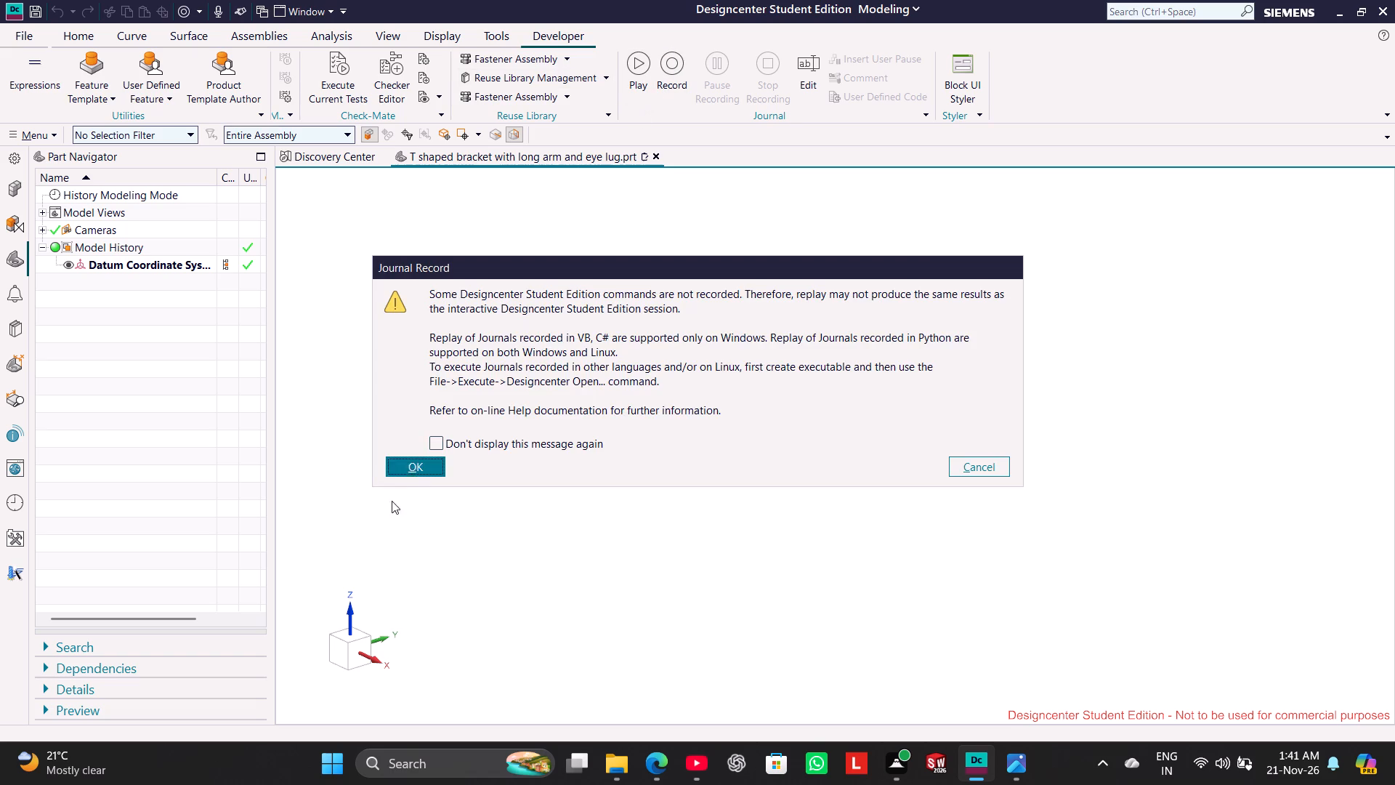
{"action": "left_click", "coordinate": [405, 467]}
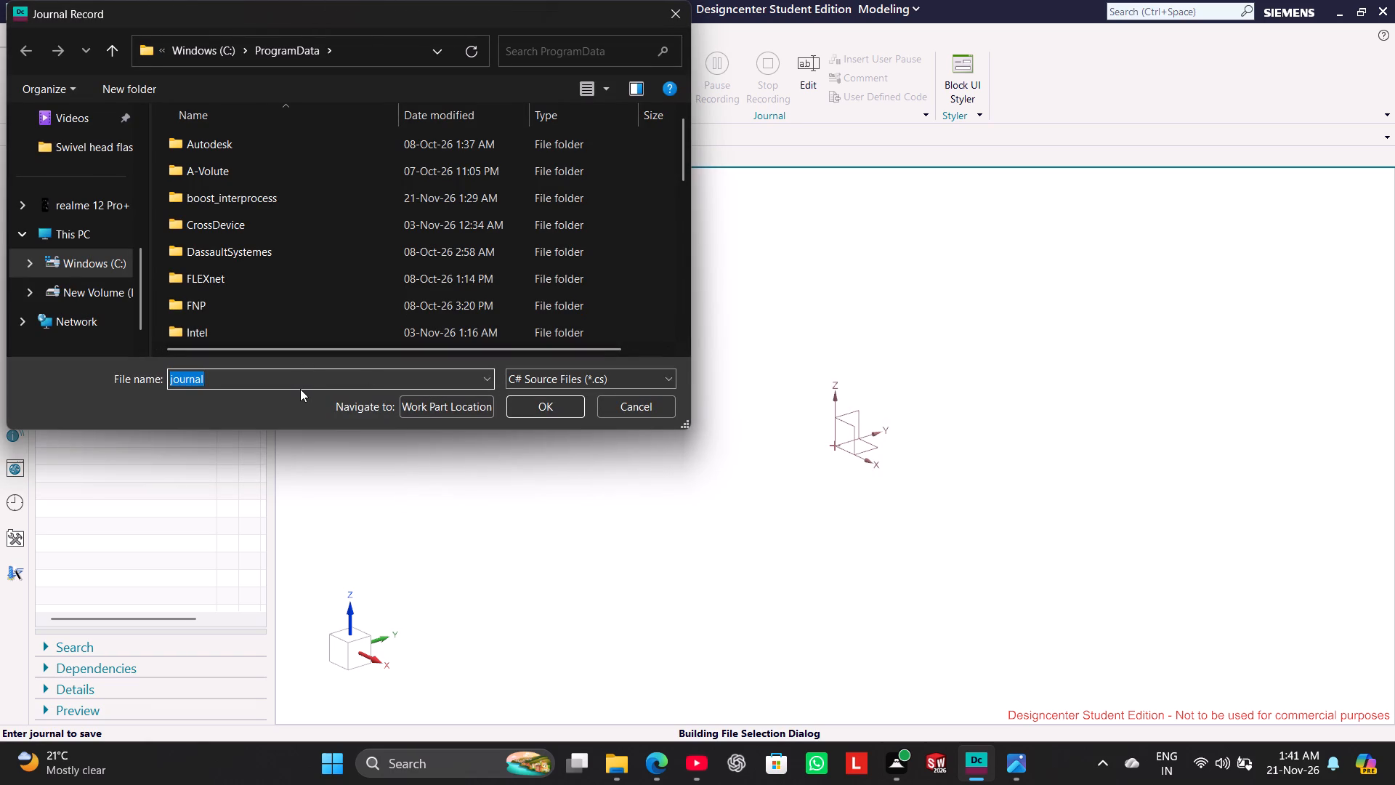
{"action": "key", "text": "ctrl+v"}
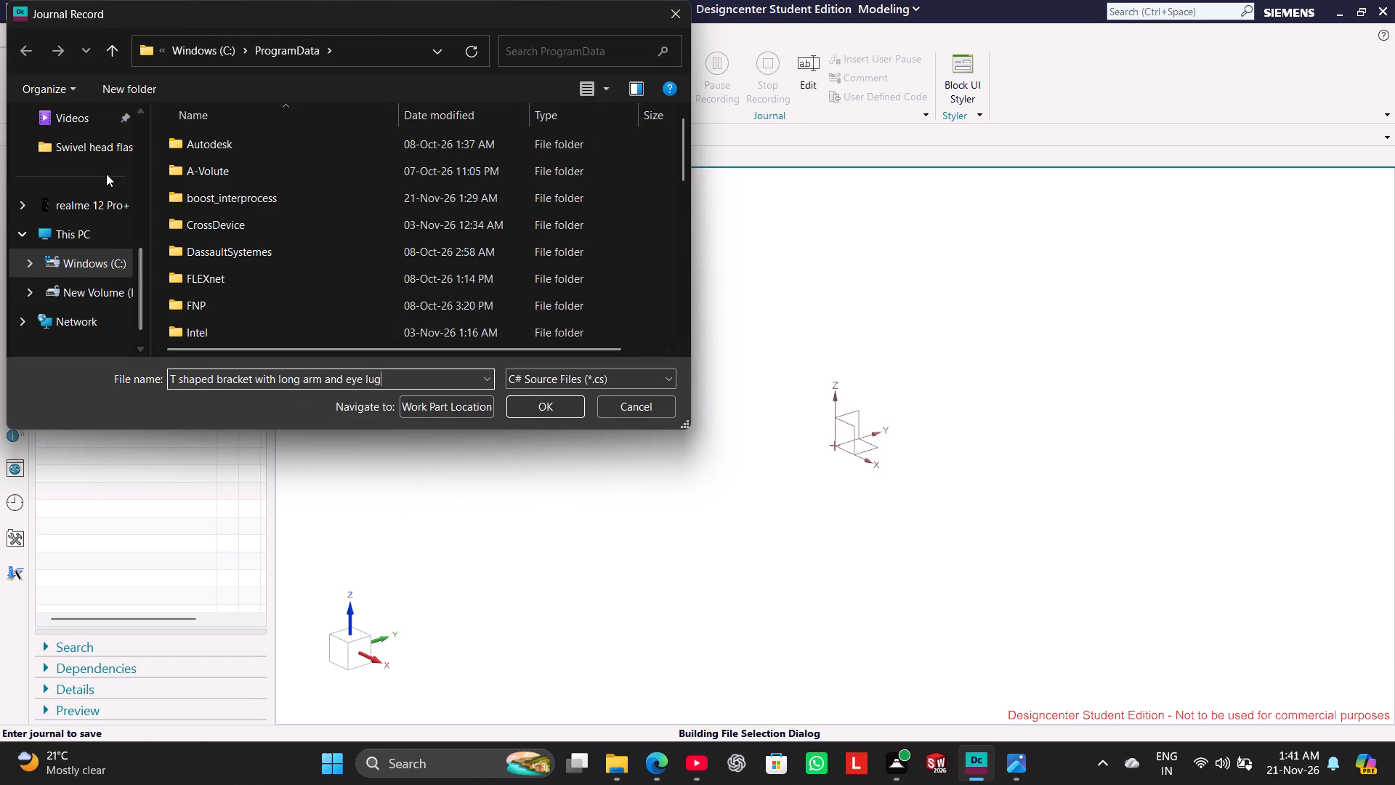
{"action": "scroll", "coordinate": [106, 223], "scroll_direction": "up", "scroll_amount": 2}
{"action": "left_click", "coordinate": [94, 238]}
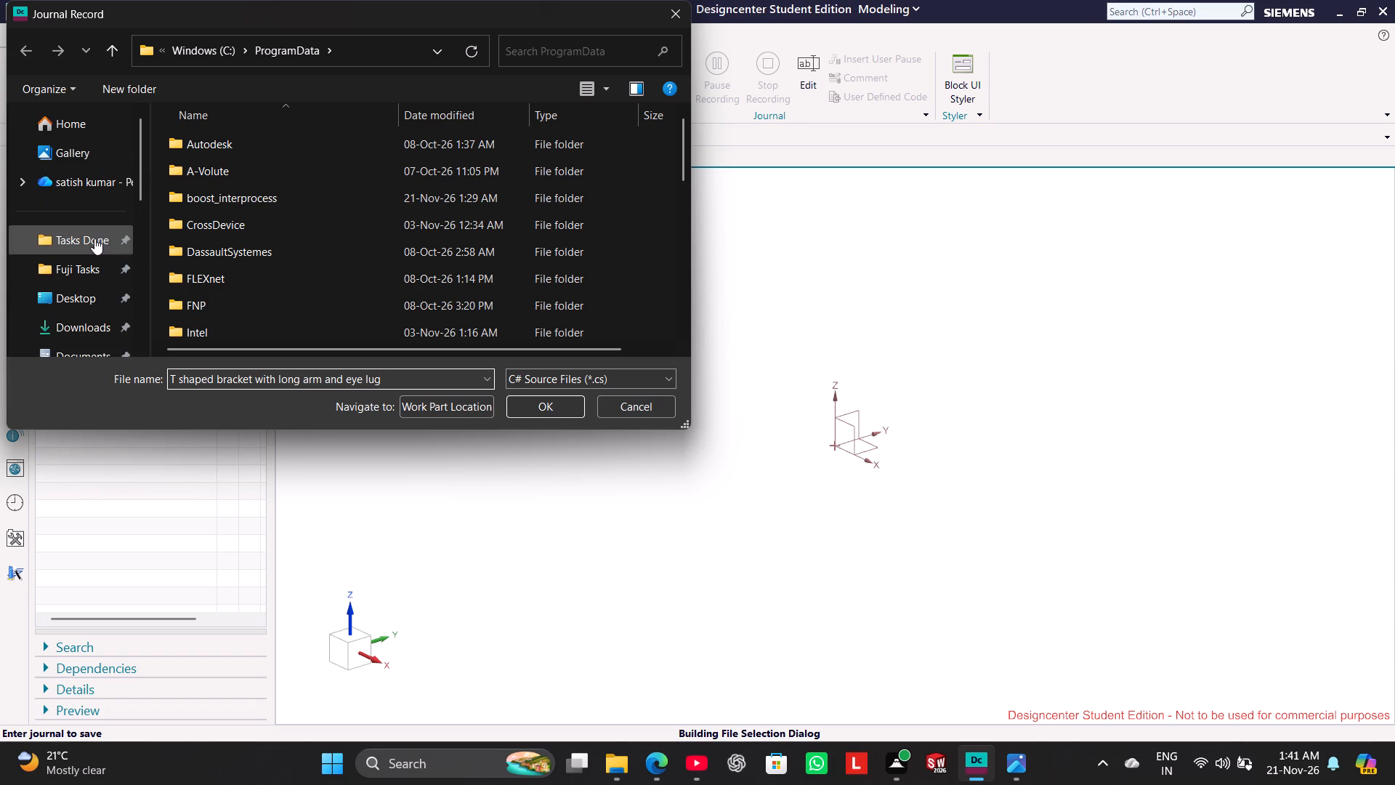
{"action": "left_click", "coordinate": [522, 408]}
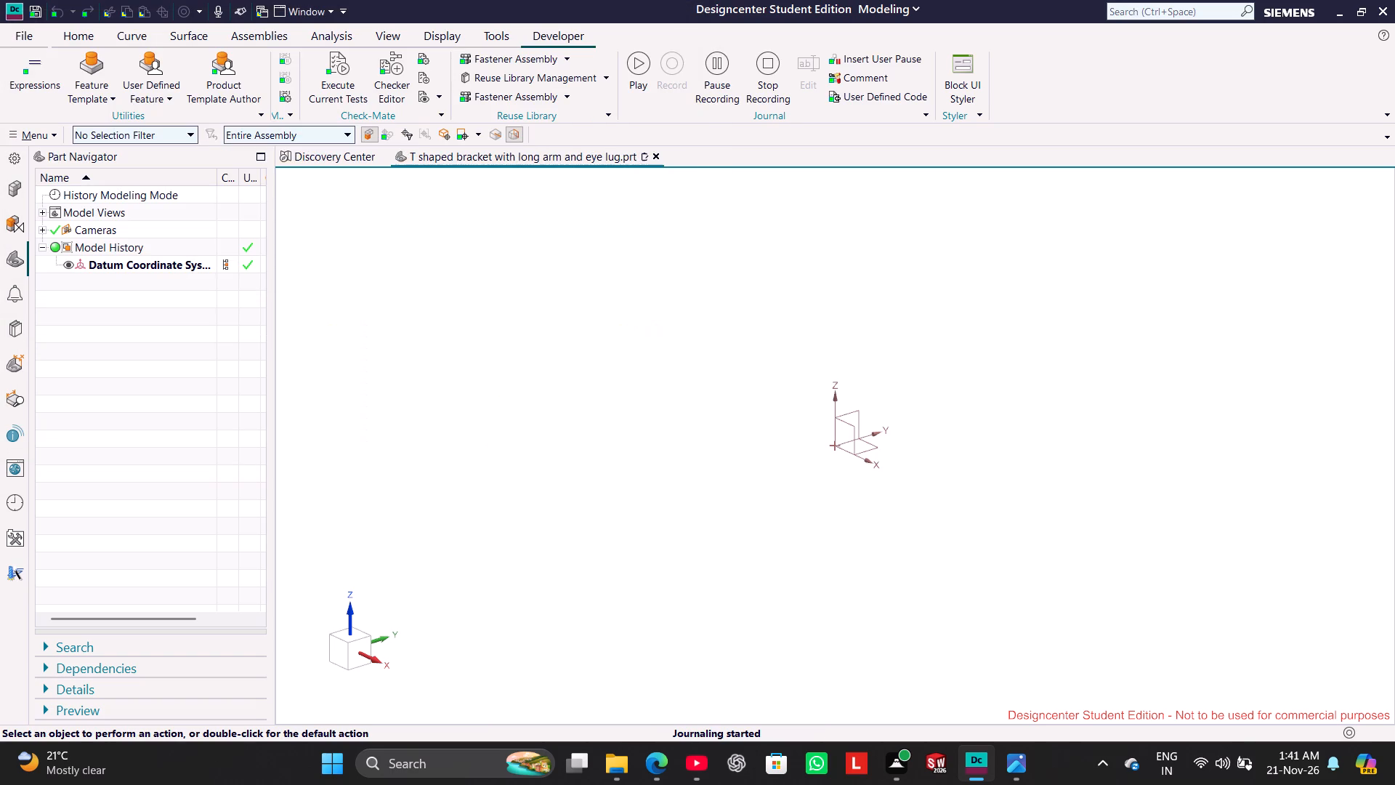
Start a new sketch in the part.
{"action": "left_click", "coordinate": [81, 42]}
{"action": "left_click", "coordinate": [76, 76]}
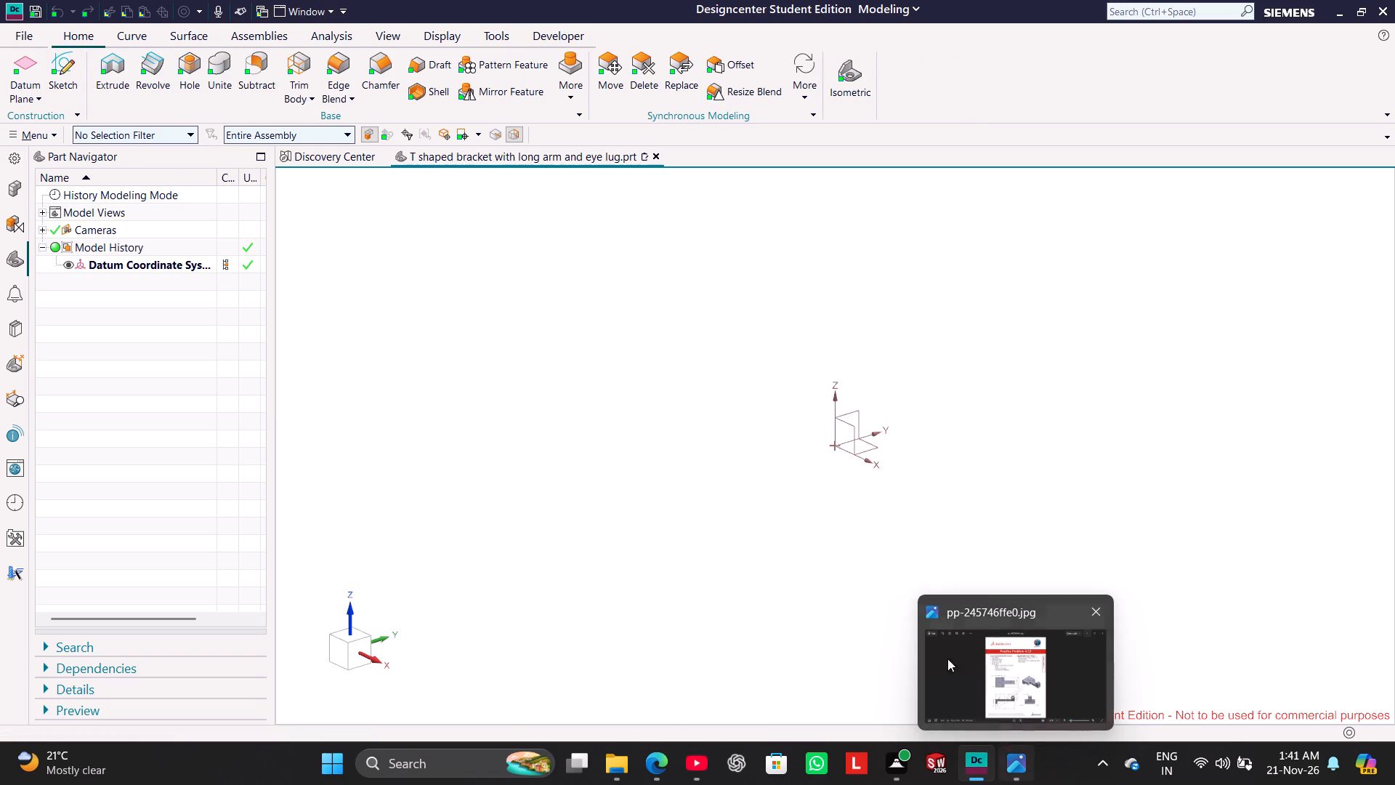
Switch to Photos and examine the views and dimensions of the Practice Problem 4.53 bracket drawing.
{"action": "left_click", "coordinate": [1019, 770]}
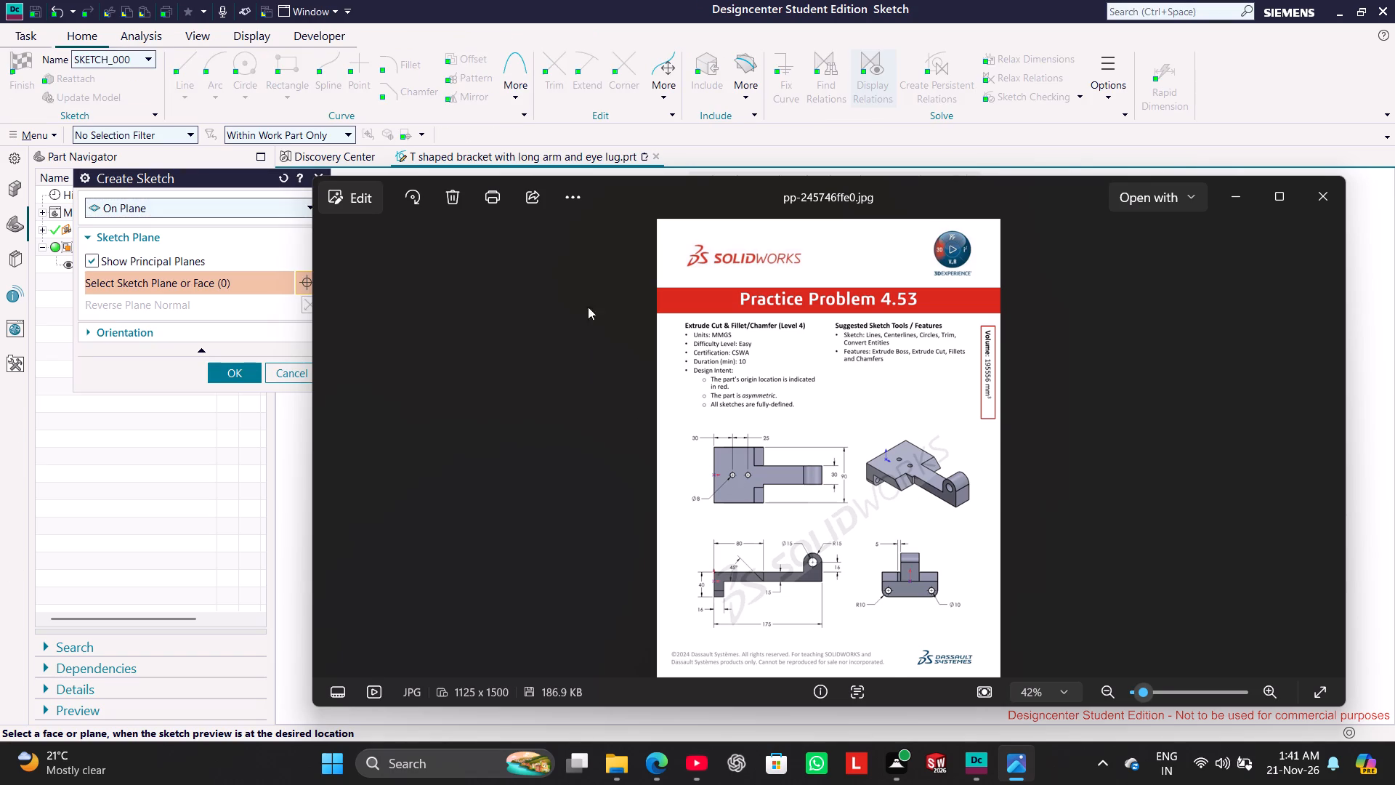
{"action": "left_click_drag", "start_coordinate": [621, 193], "coordinate": [987, 205]}
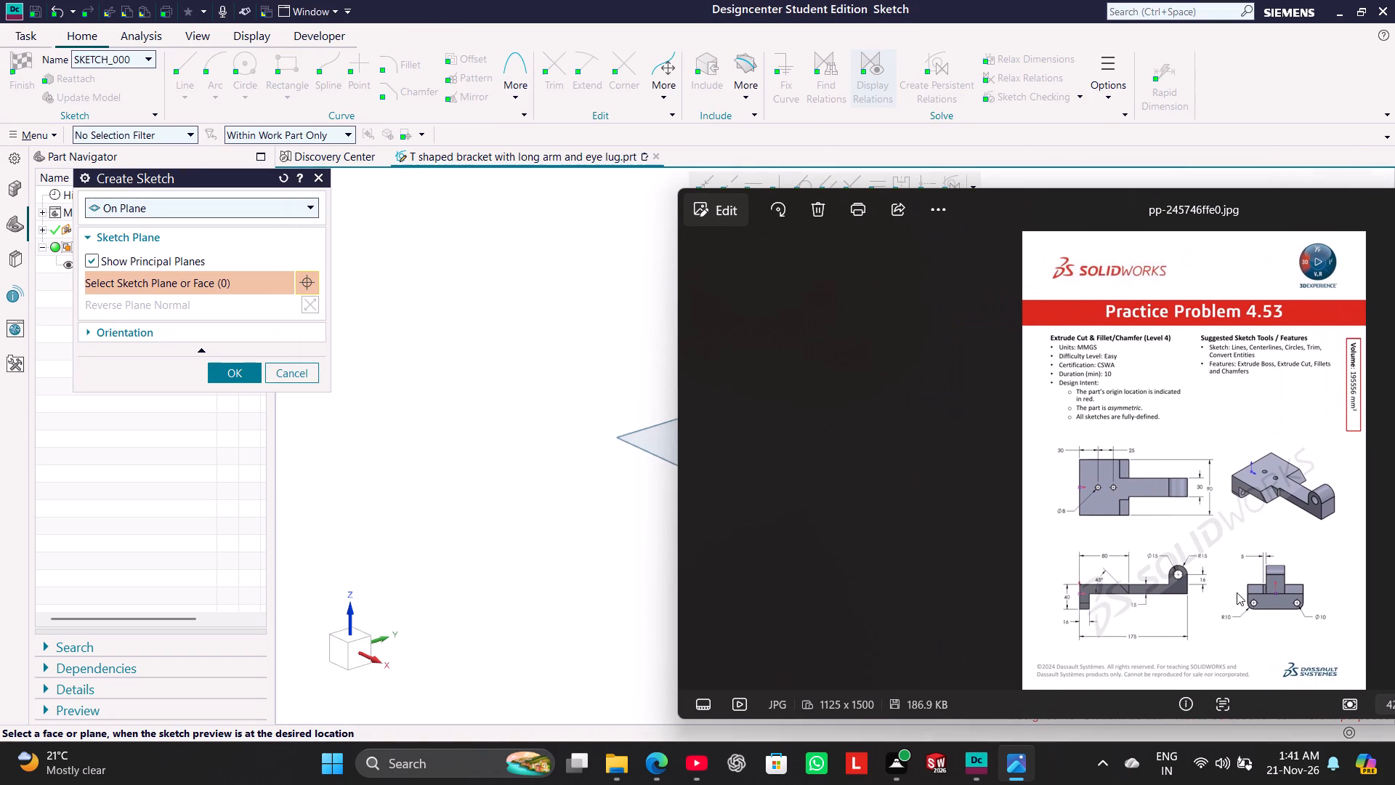
{"action": "scroll", "coordinate": [1237, 592], "scroll_direction": "up", "scroll_amount": 4}
{"action": "middle_click_drag", "start_coordinate": [1269, 568], "coordinate": [1146, 549]}
{"action": "scroll", "coordinate": [1215, 552], "scroll_direction": "up", "scroll_amount": 1}
{"action": "scroll", "coordinate": [1214, 310], "scroll_direction": "down", "scroll_amount": 1}
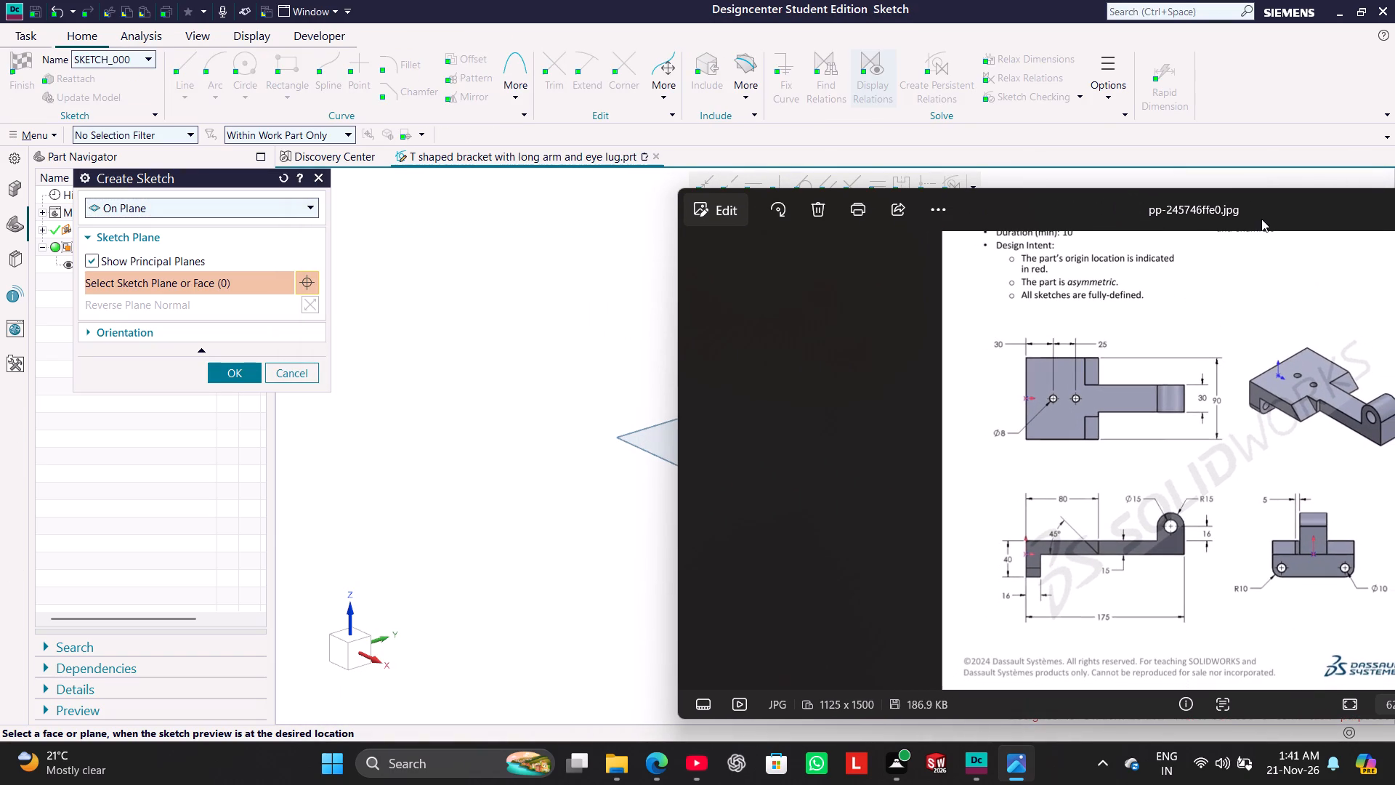
{"action": "left_click_drag", "start_coordinate": [1261, 219], "coordinate": [1205, 217]}
{"action": "scroll", "coordinate": [1078, 417], "scroll_direction": "up", "scroll_amount": 1}
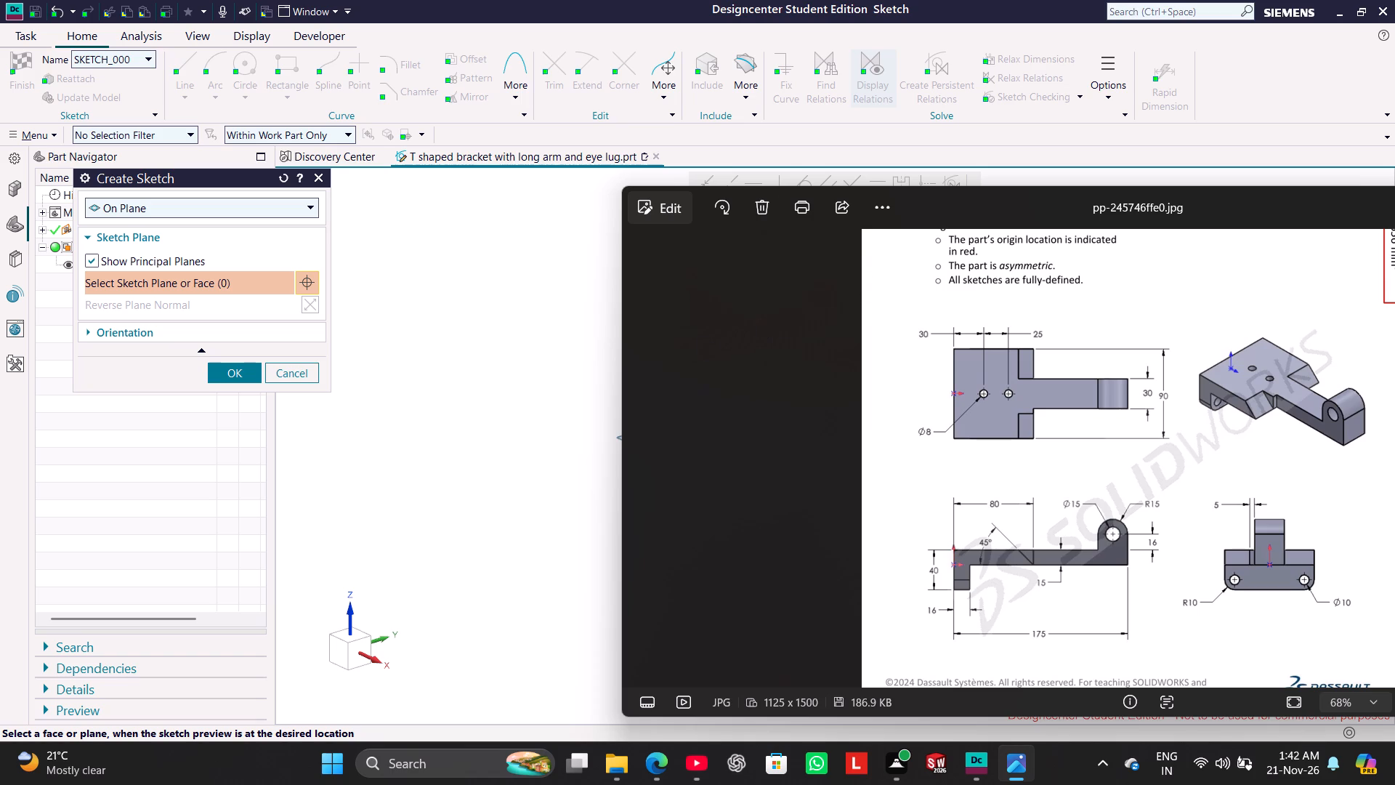
Return to Designcenter and create the sketch on the Front principal plane.
{"action": "left_click", "coordinate": [346, 410]}
{"action": "left_click", "coordinate": [222, 384]}
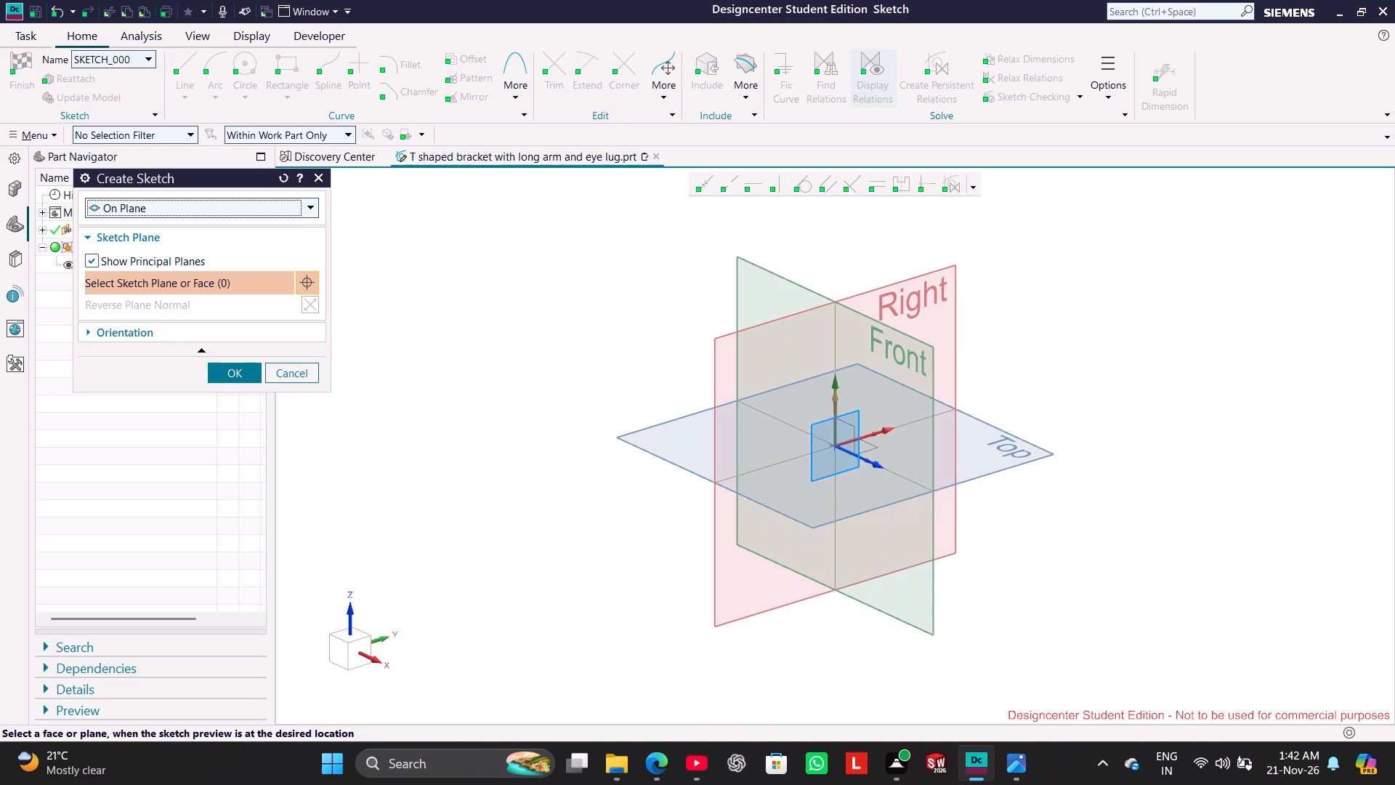
{"action": "left_click", "coordinate": [793, 288]}
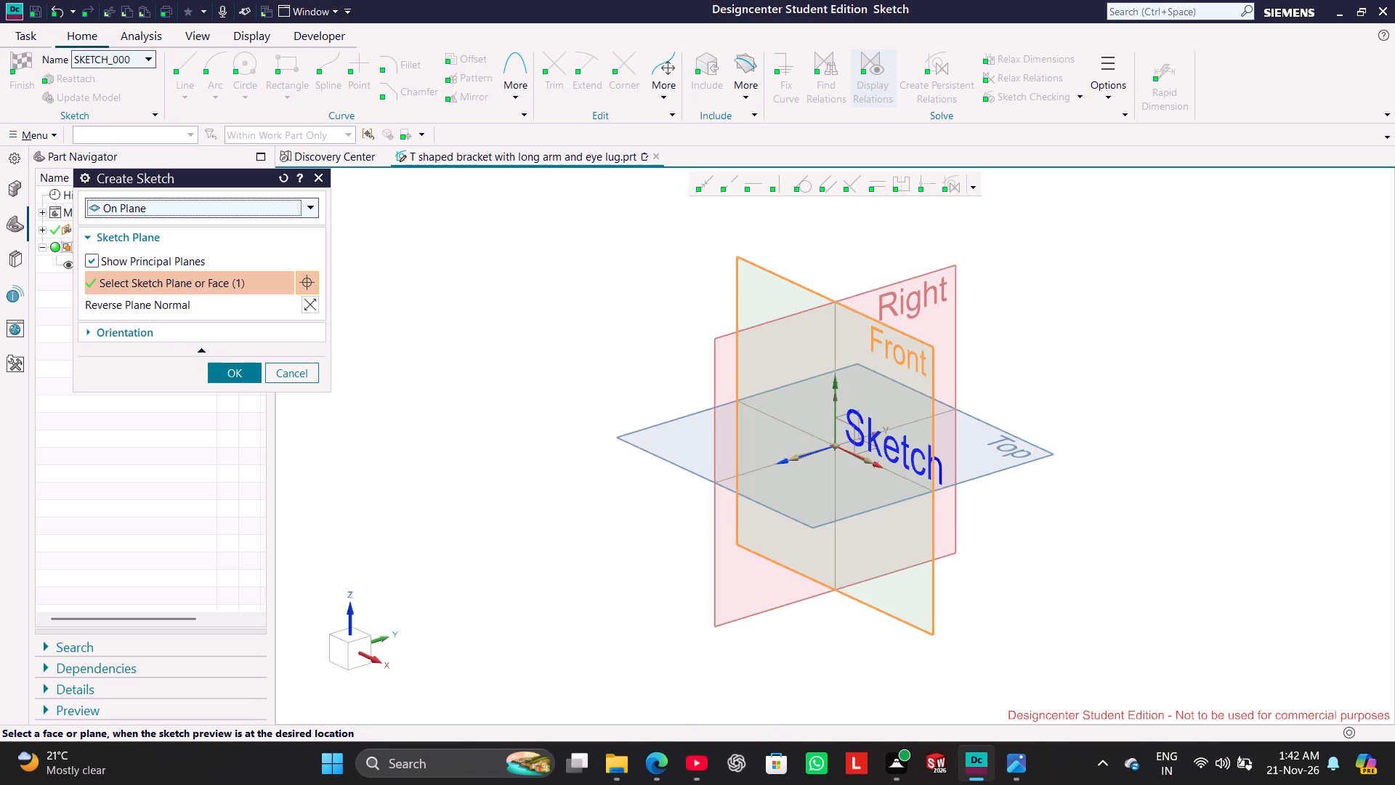
{"action": "left_click", "coordinate": [248, 377]}
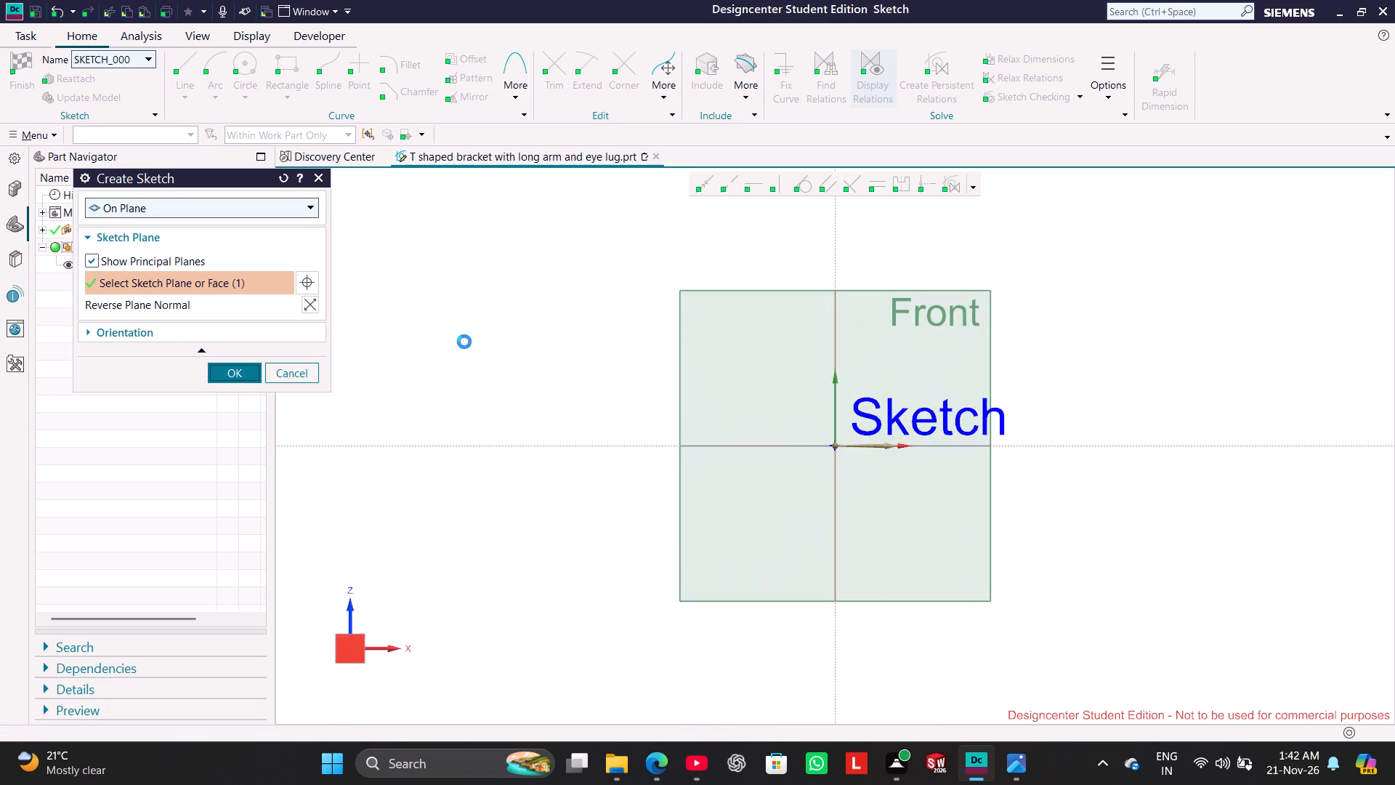
{"action": "left_click", "coordinate": [523, 281]}
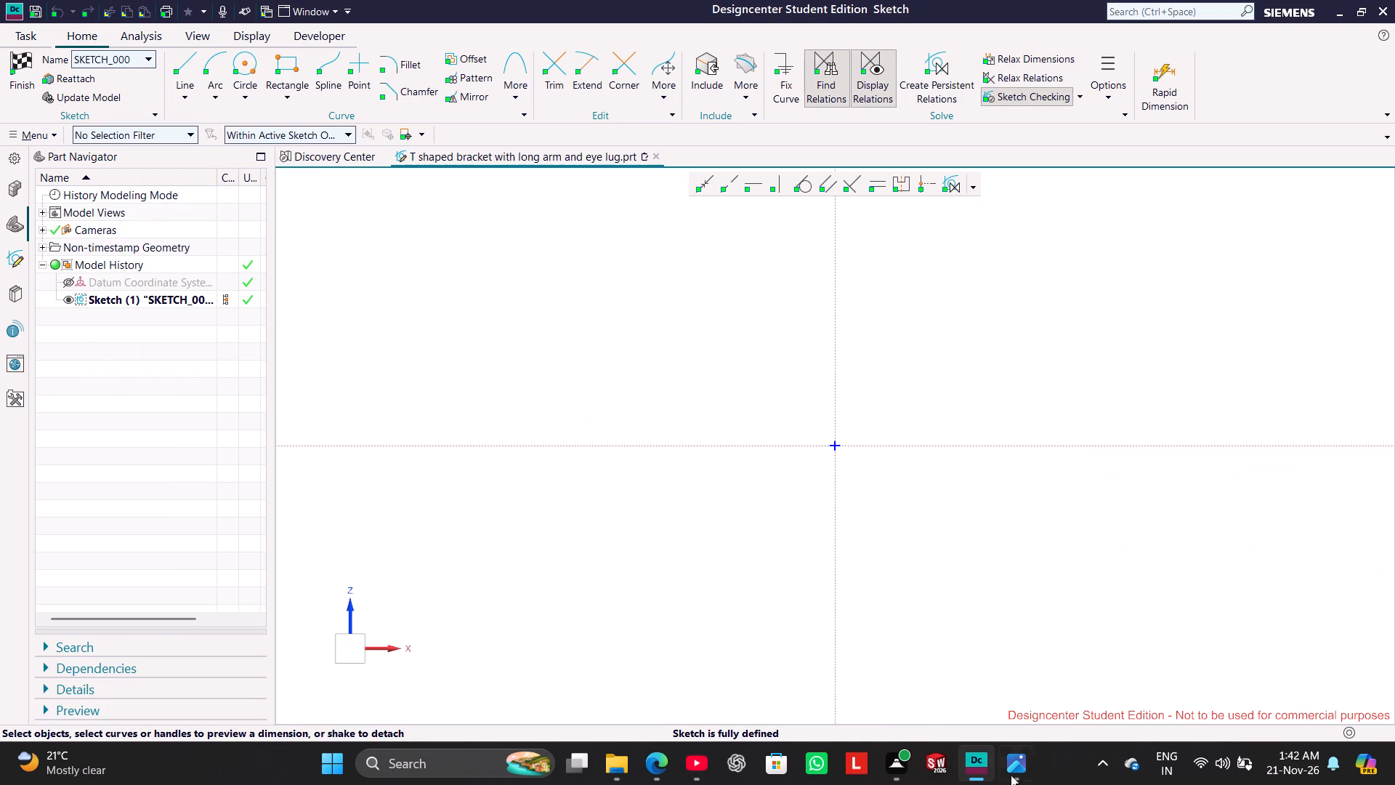
Using the Photos drawing as reference, sketch connected lines: about 250 mm vertical through the origin, about 730 mm horizontal, then a raised end dropping about 230 mm.
{"action": "left_click", "coordinate": [1015, 781]}
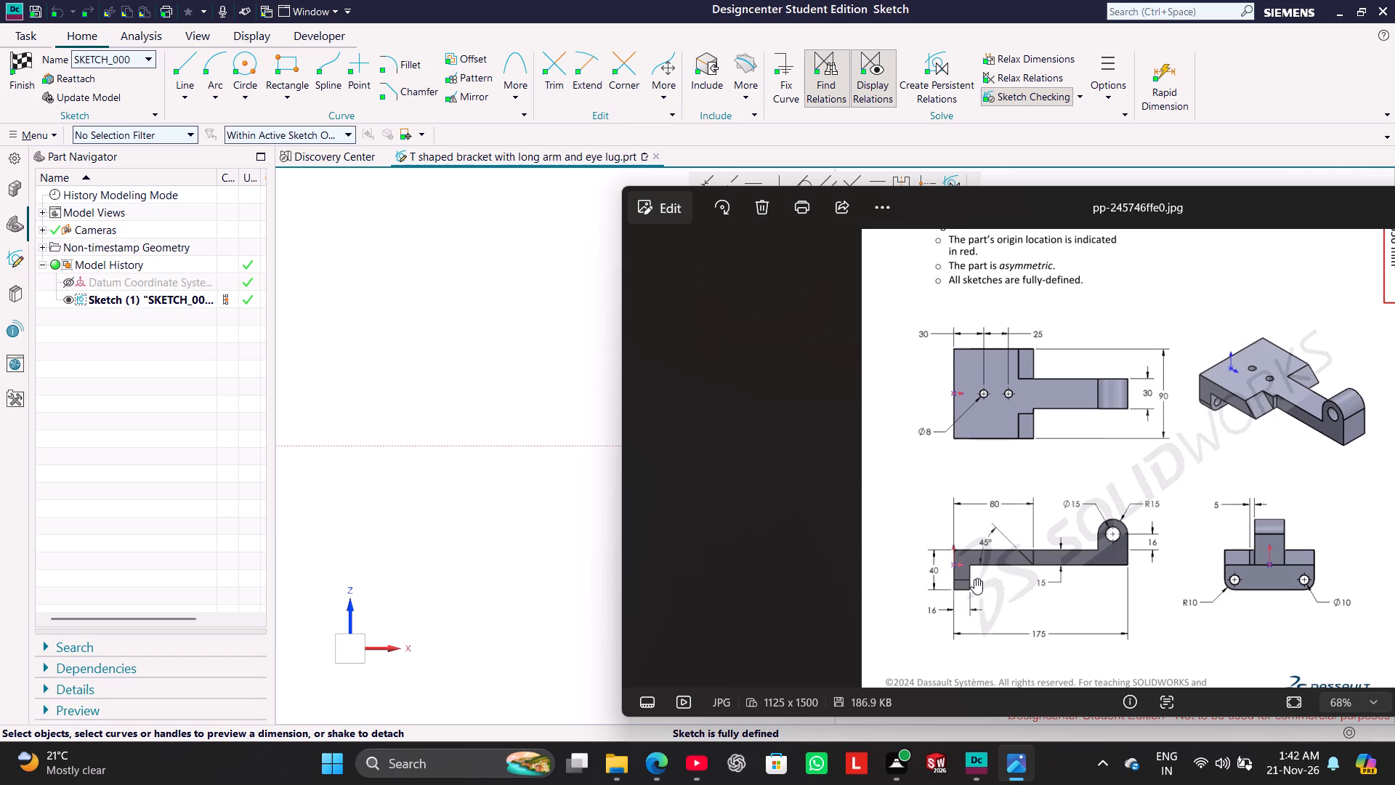
{"action": "scroll", "coordinate": [974, 579], "scroll_direction": "up", "scroll_amount": 2}
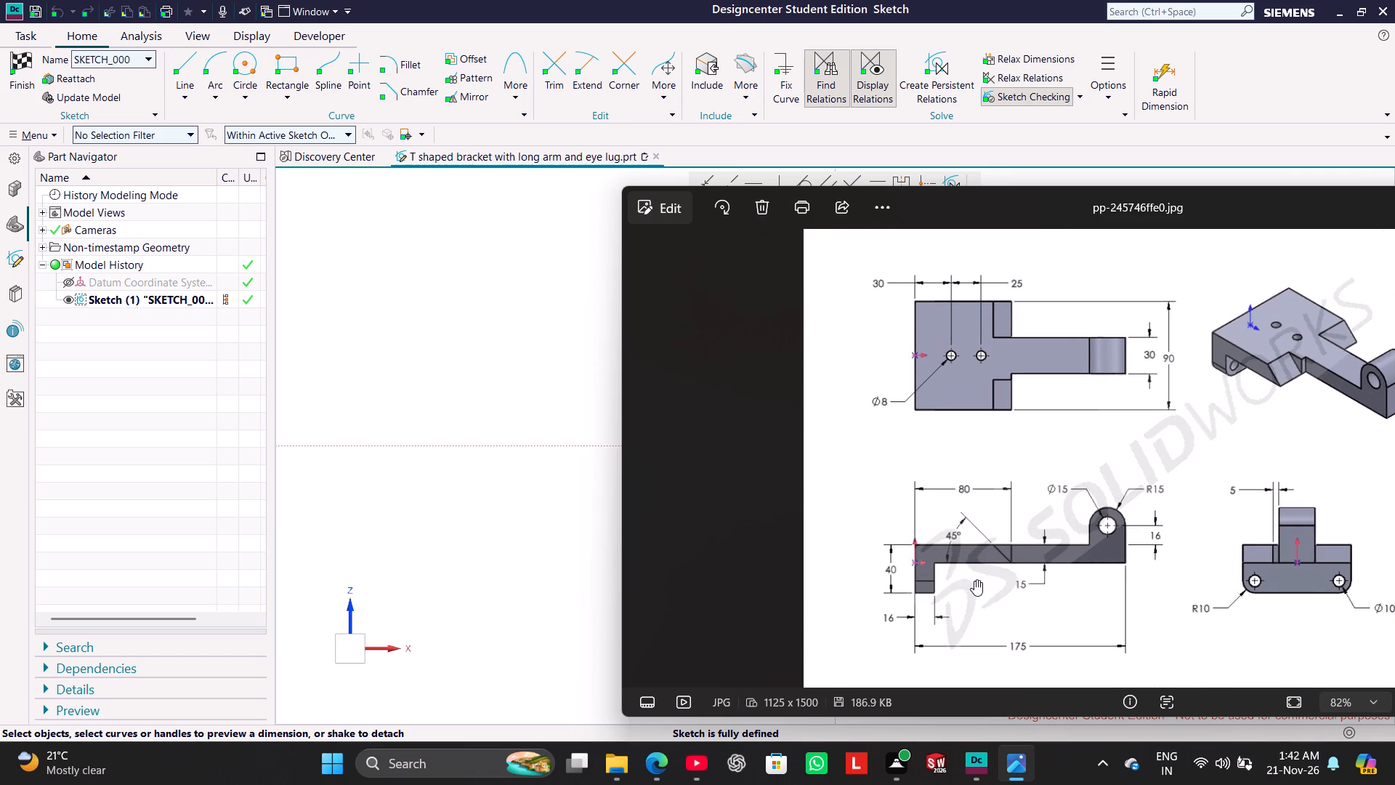
{"action": "scroll", "coordinate": [974, 580], "scroll_direction": "down", "scroll_amount": 2}
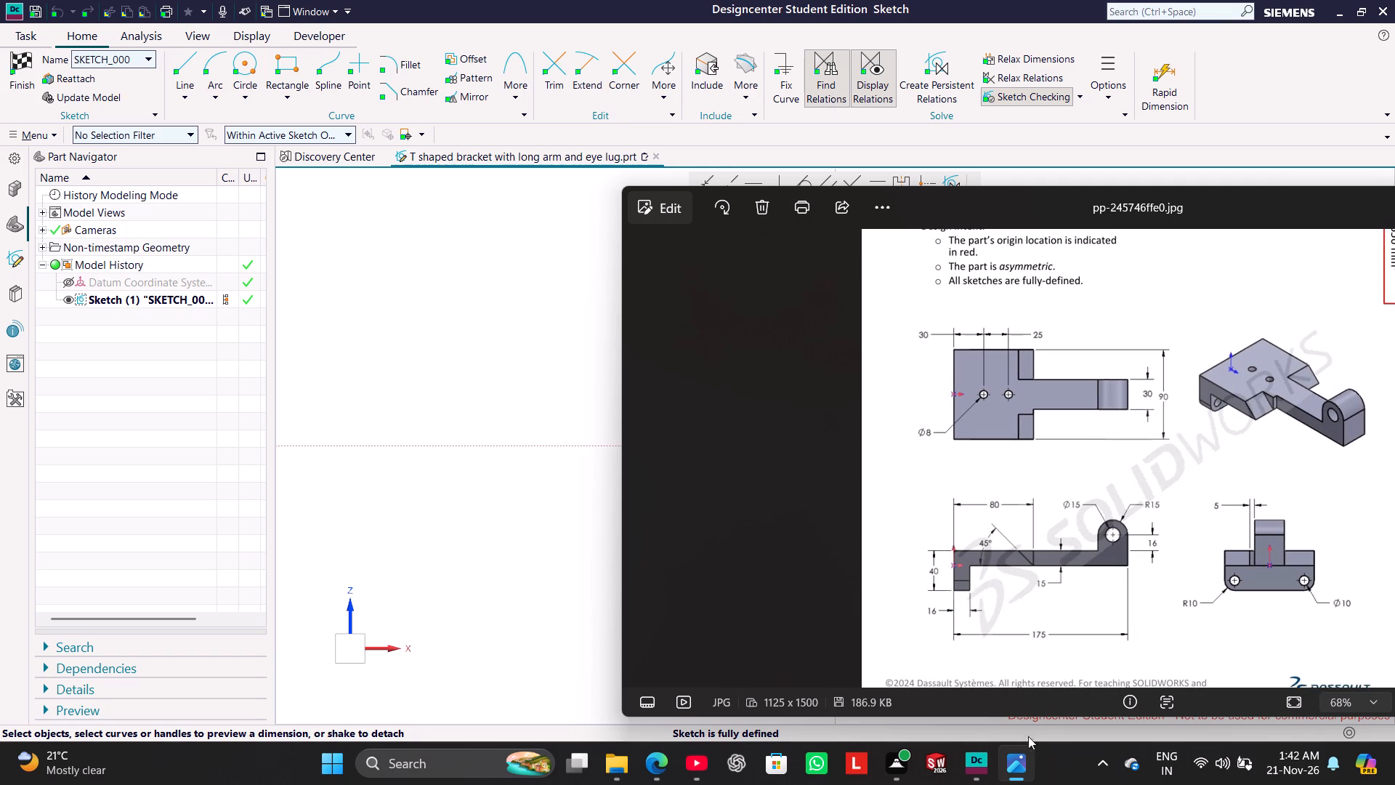
{"action": "left_click", "coordinate": [1021, 768]}
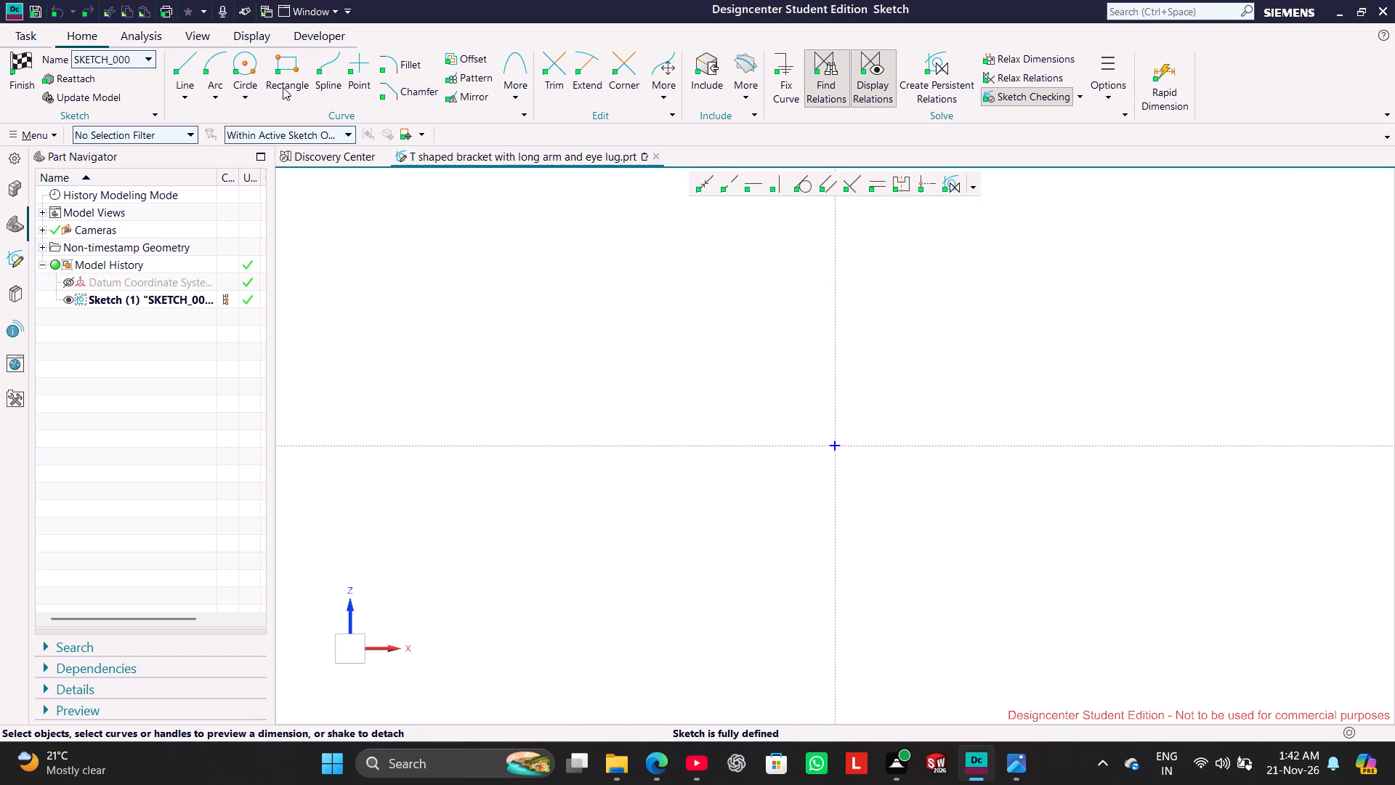
{"action": "left_click", "coordinate": [187, 63]}
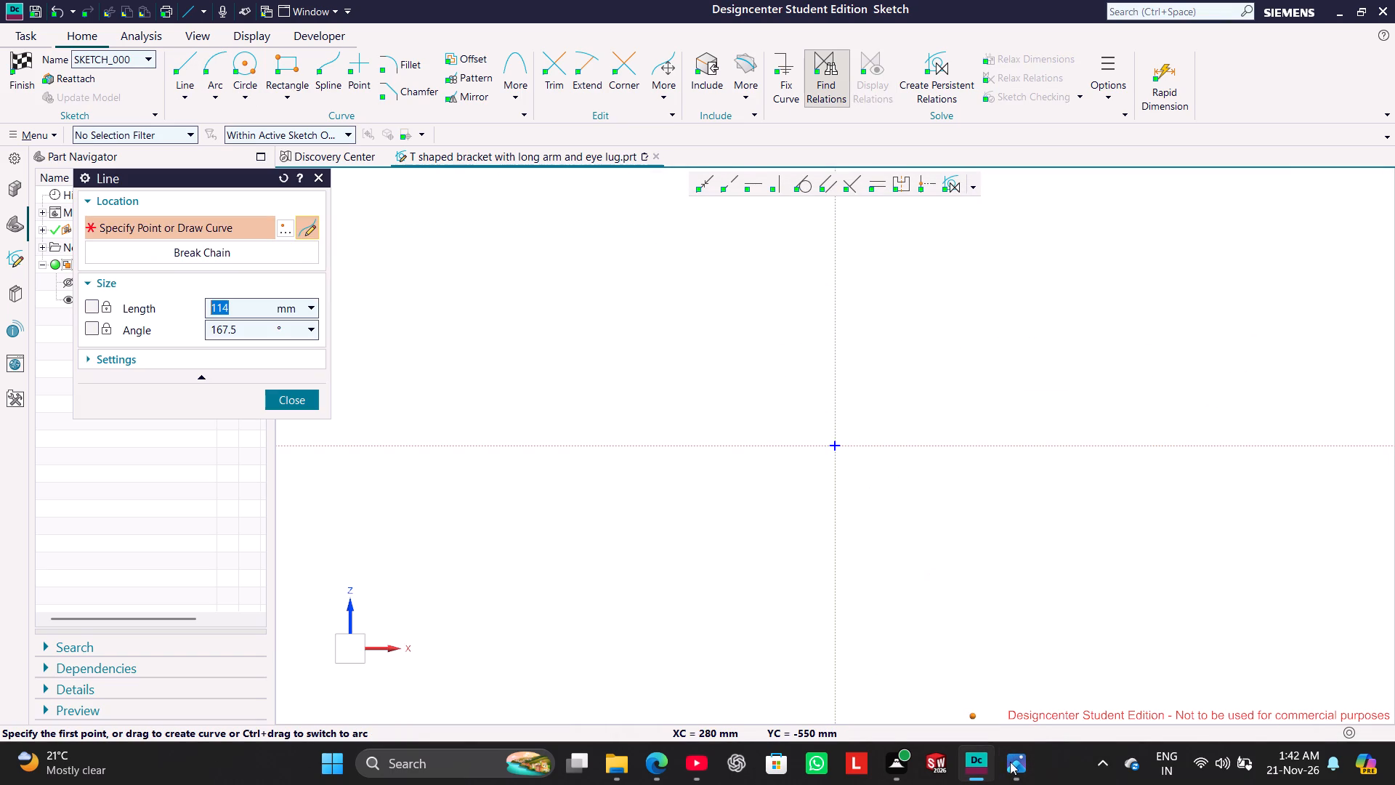
{"action": "left_click", "coordinate": [1024, 775]}
{"action": "left_click", "coordinate": [1024, 775]}
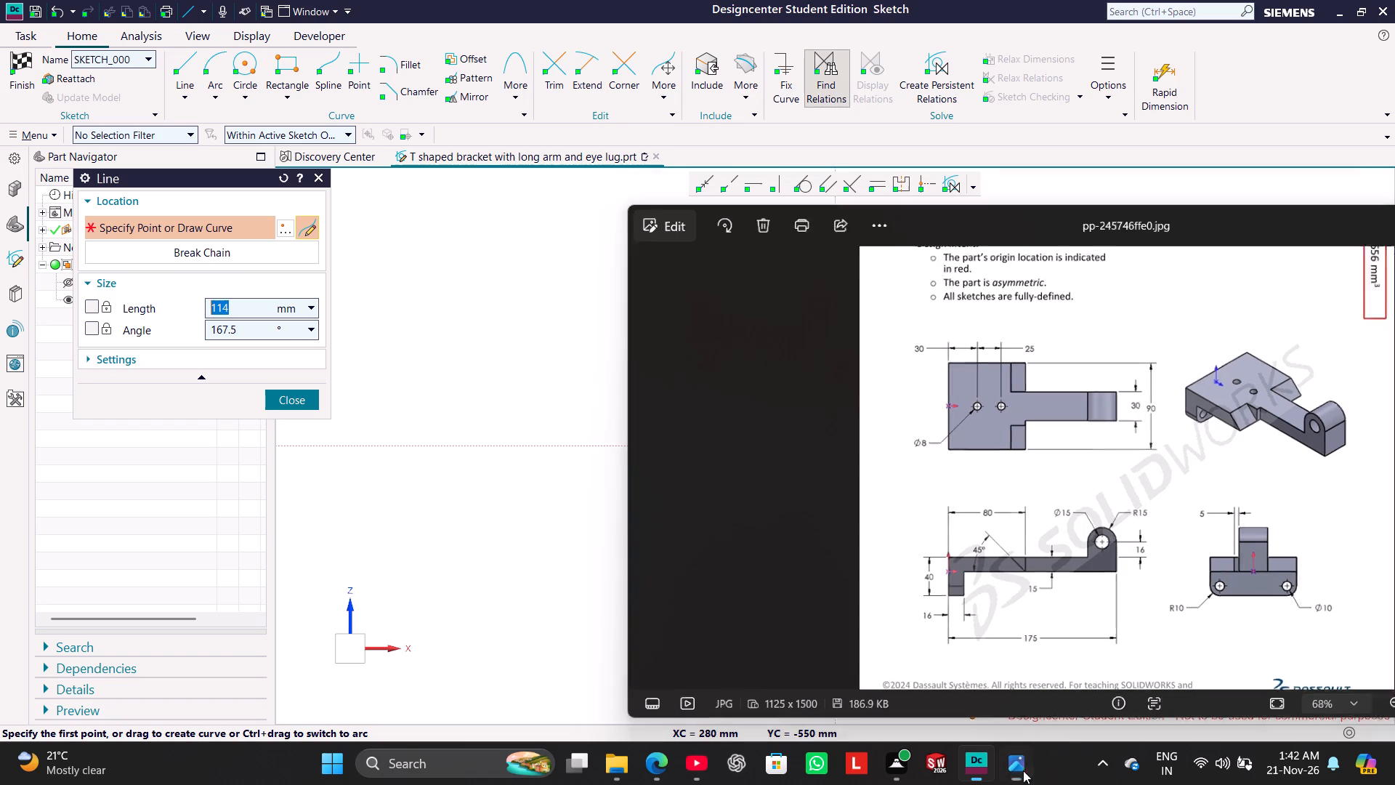
{"action": "left_click", "coordinate": [840, 528]}
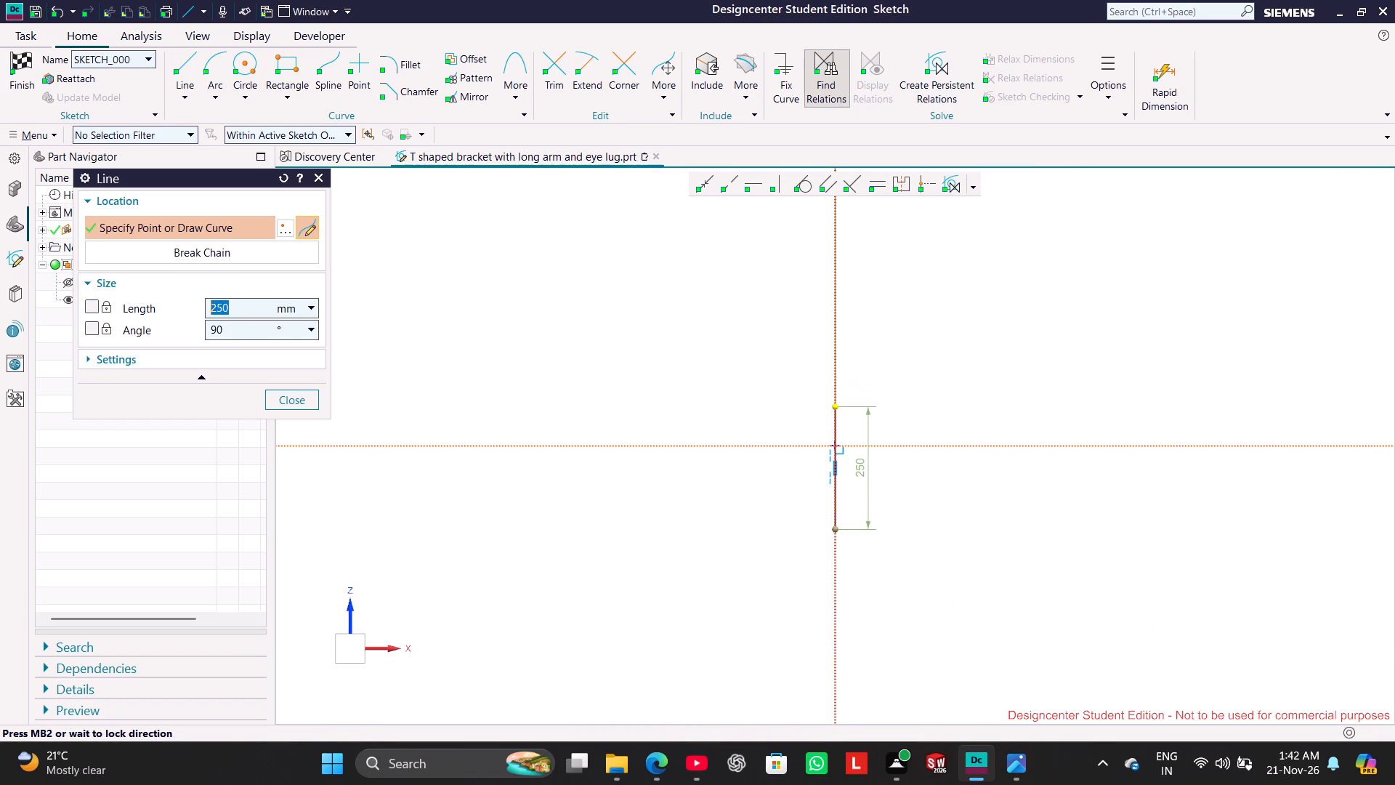
{"action": "left_click", "coordinate": [838, 406]}
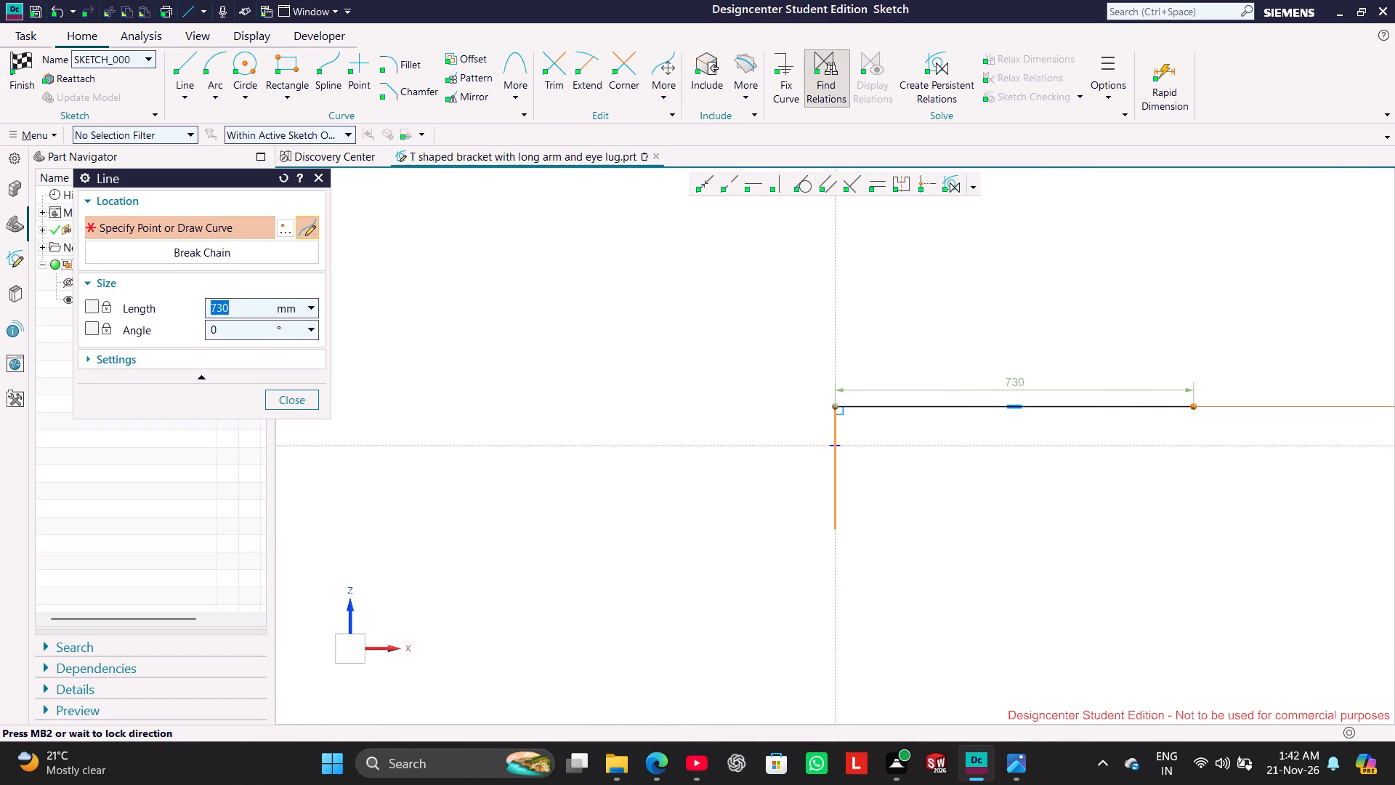
{"action": "left_click", "coordinate": [1195, 407]}
{"action": "left_click", "coordinate": [1188, 331]}
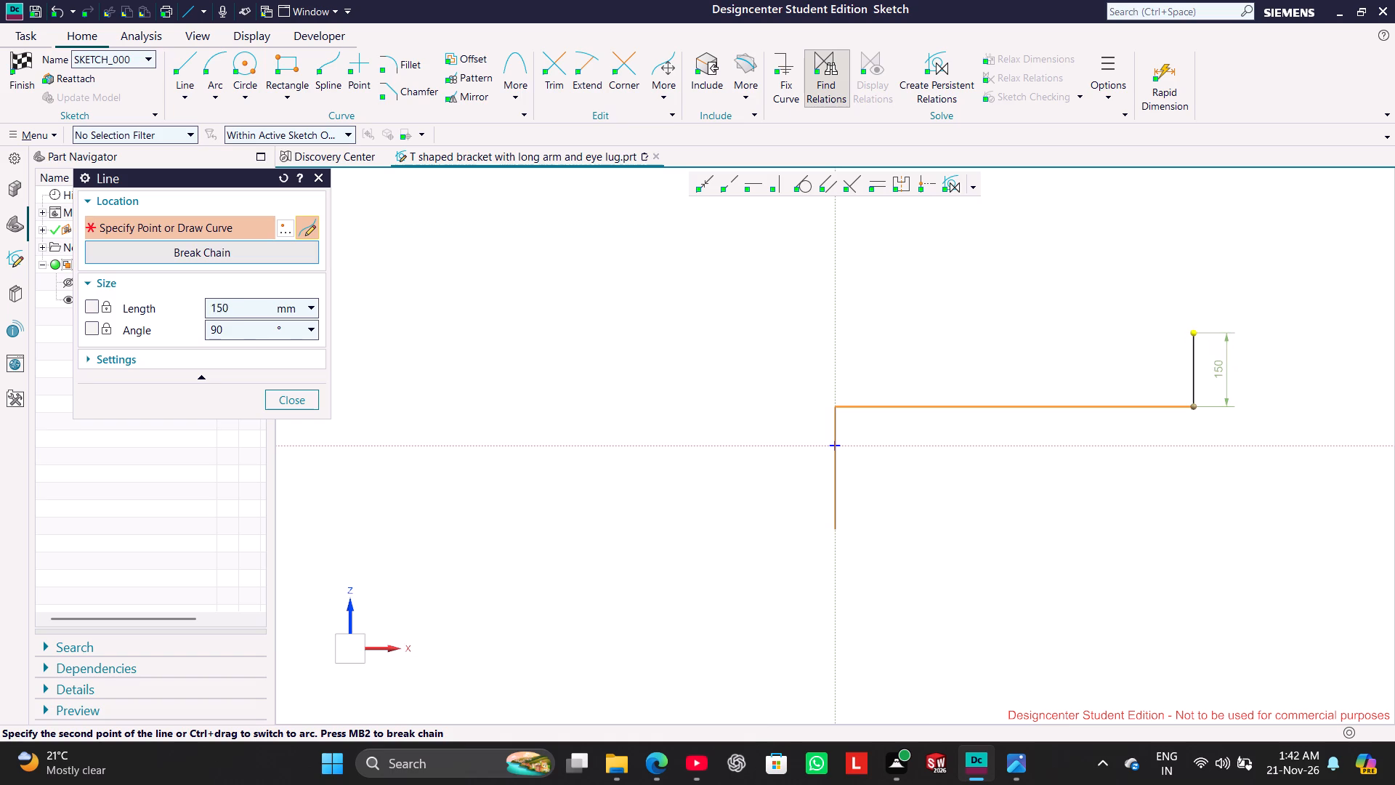
{"action": "left_click", "coordinate": [1241, 341]}
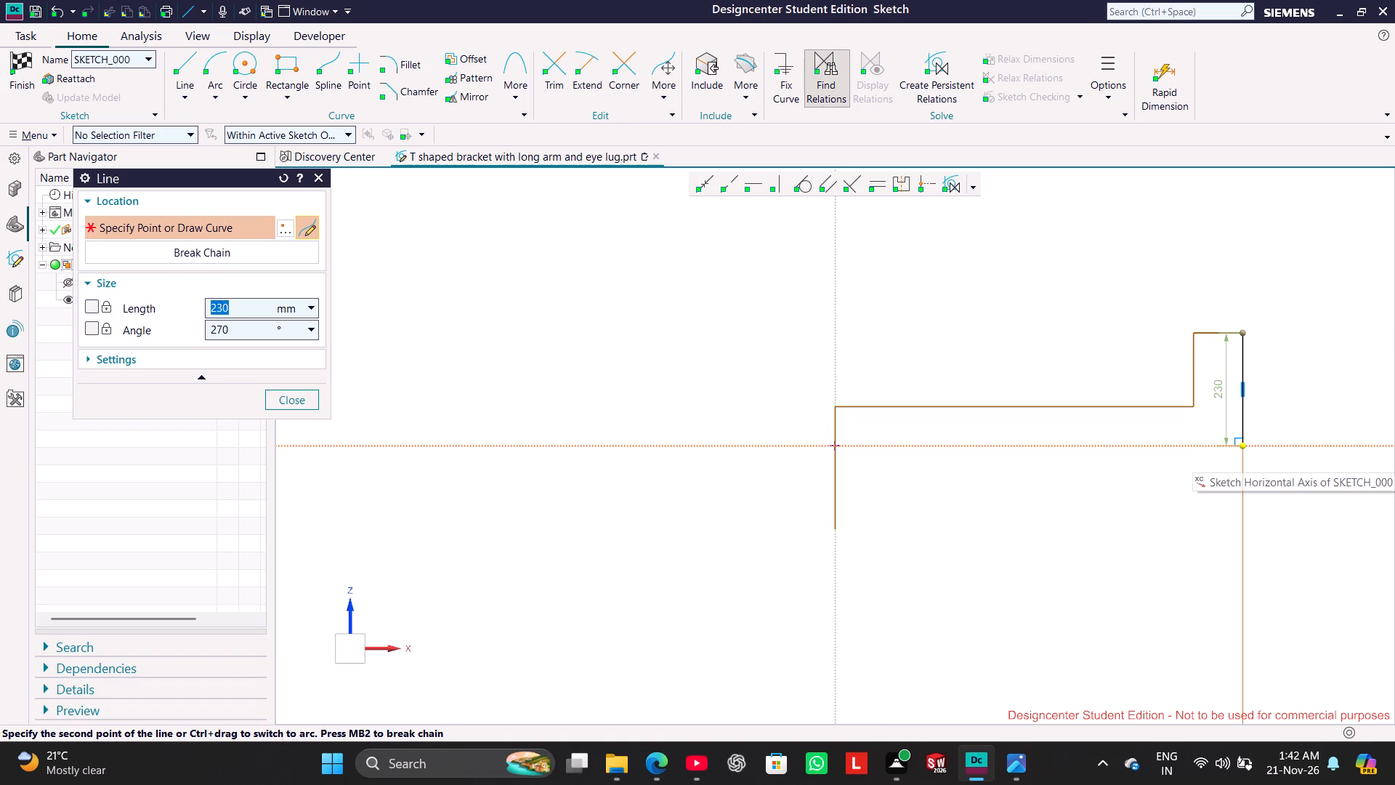
{"action": "left_click_drag", "start_coordinate": [1237, 454], "coordinate": [1229, 452]}
Close the side profile with the arm's underside on the horizontal axis, the leg's inner edge and its bottom edge.
{"action": "left_click", "coordinate": [1020, 762]}
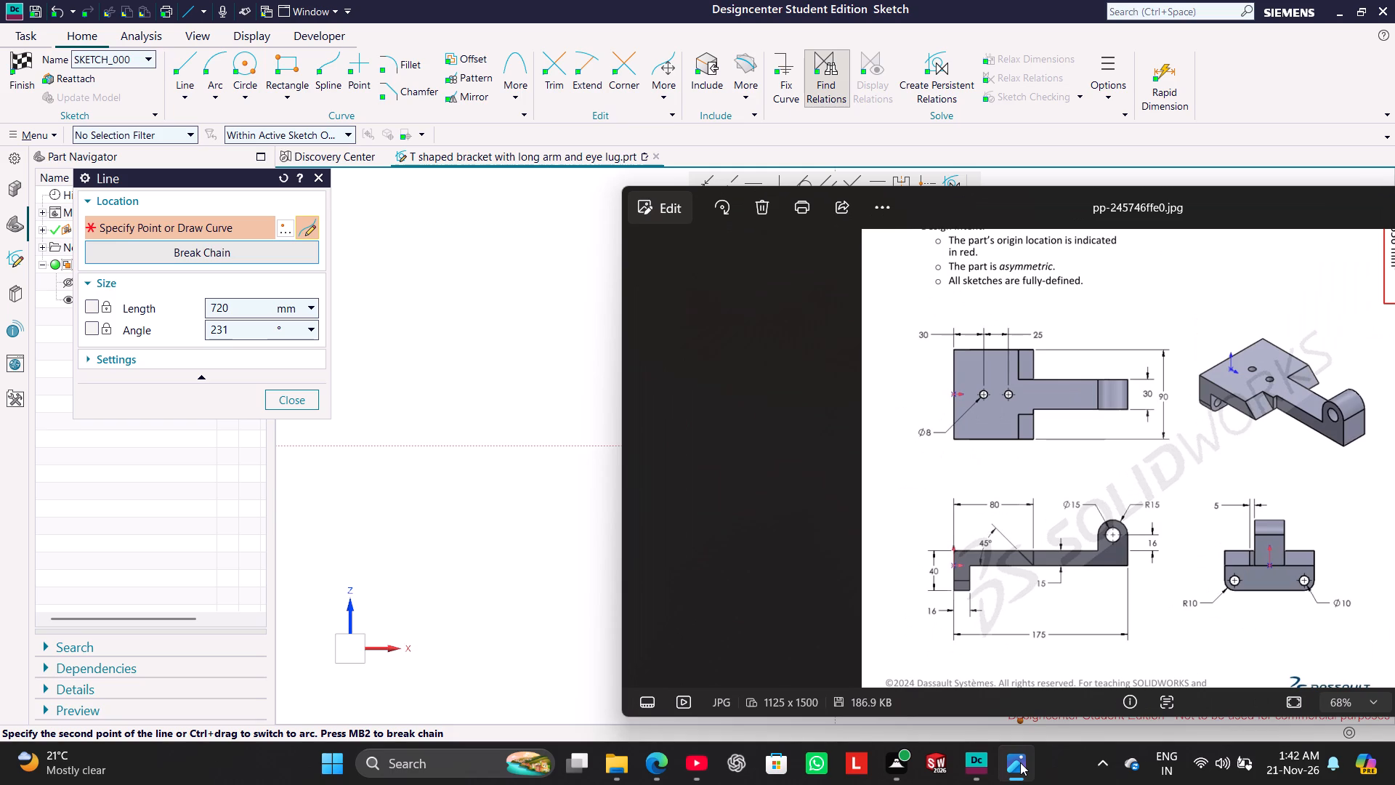
{"action": "left_click", "coordinate": [1020, 762]}
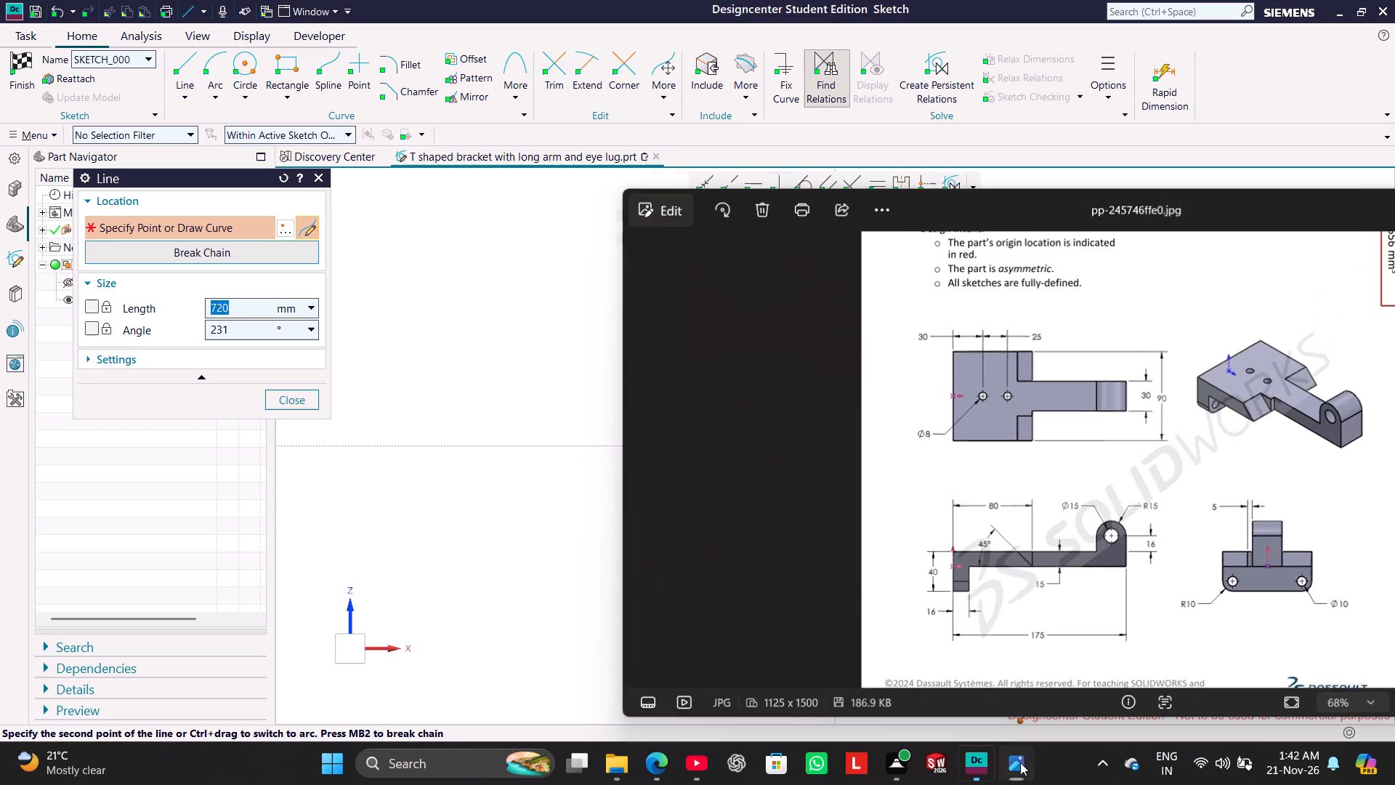
{"action": "left_click", "coordinate": [899, 448]}
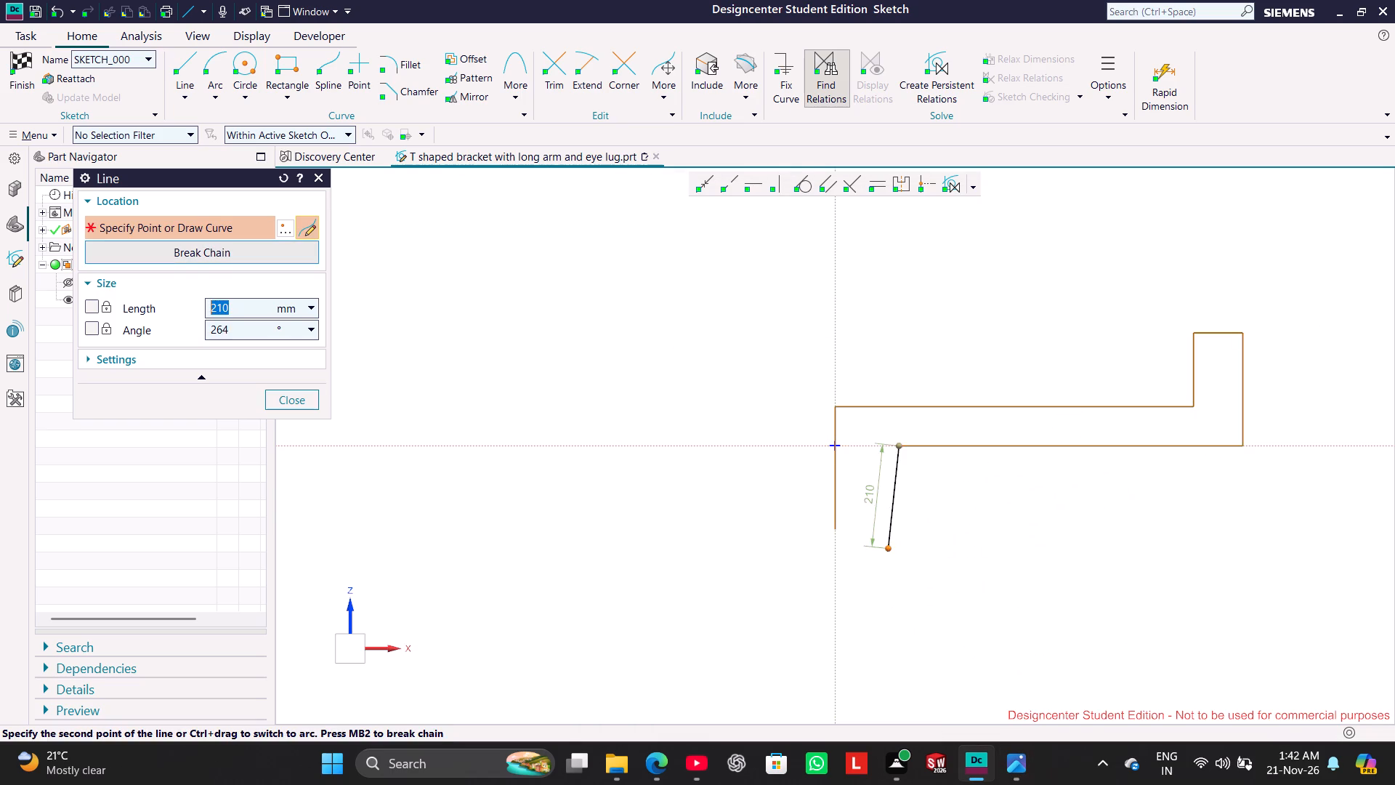
{"action": "left_click", "coordinate": [903, 529]}
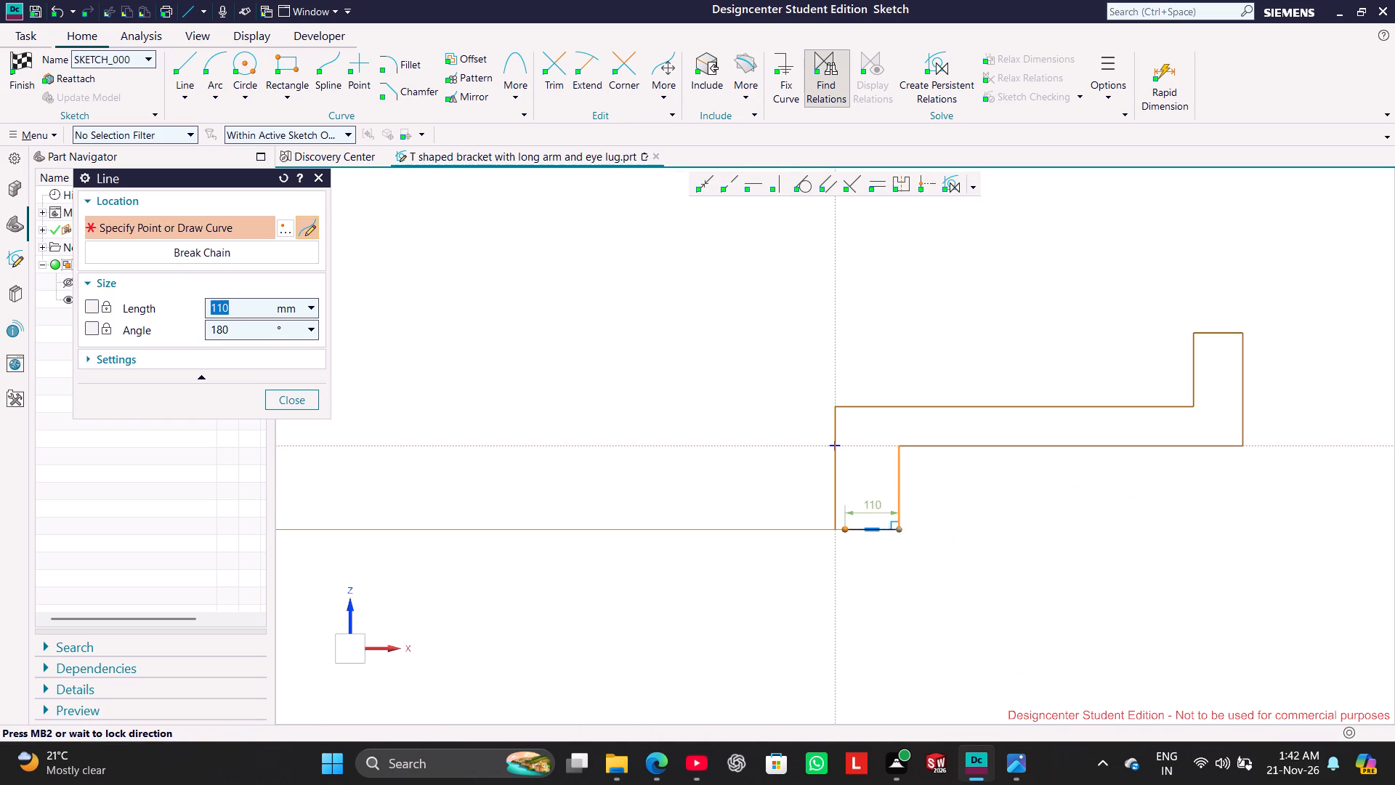
{"action": "left_click", "coordinate": [838, 524]}
{"action": "left_click", "coordinate": [278, 402]}
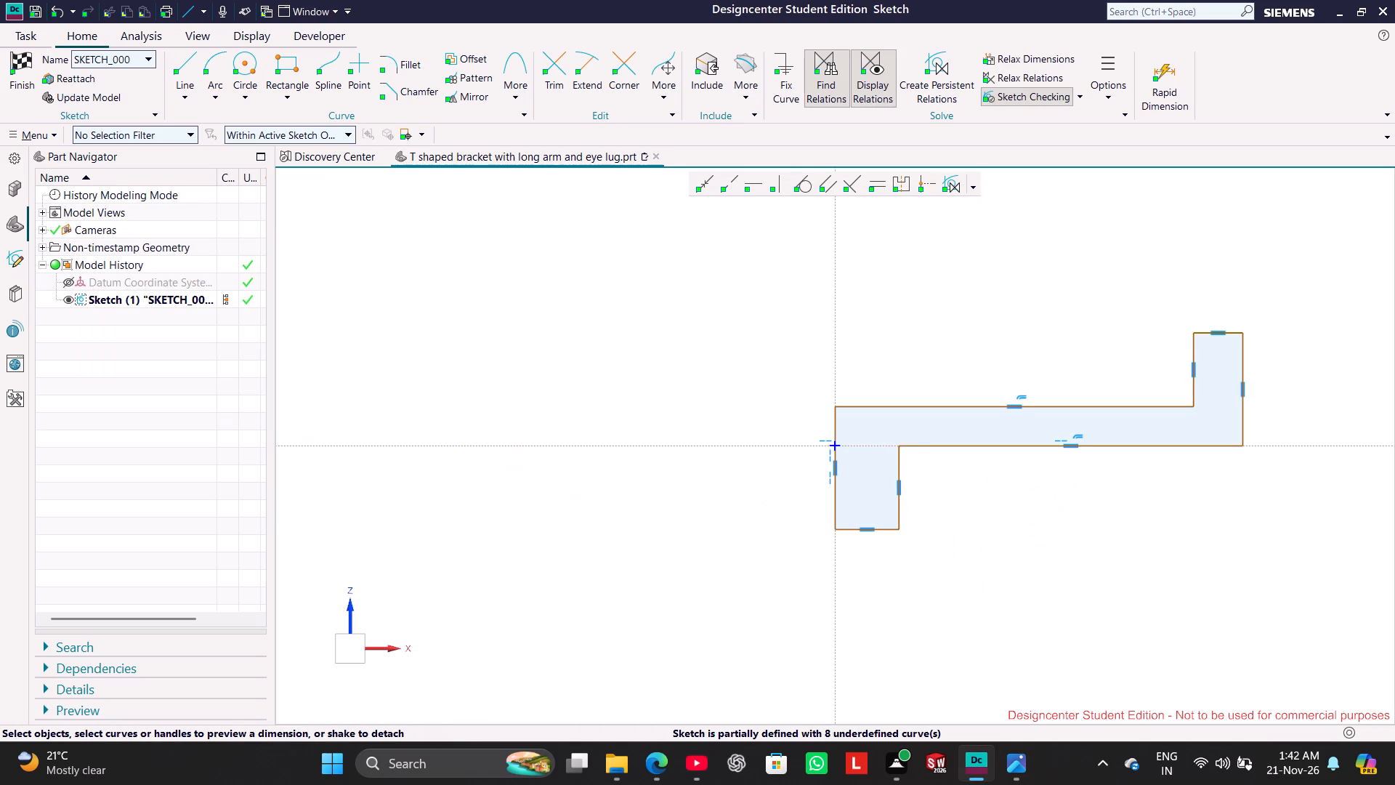
Check the drawing in Photos, then dimension the vertical distance from the sketch origin to the profile's top-left corner as 15 mm.
{"action": "left_click", "coordinate": [1019, 774]}
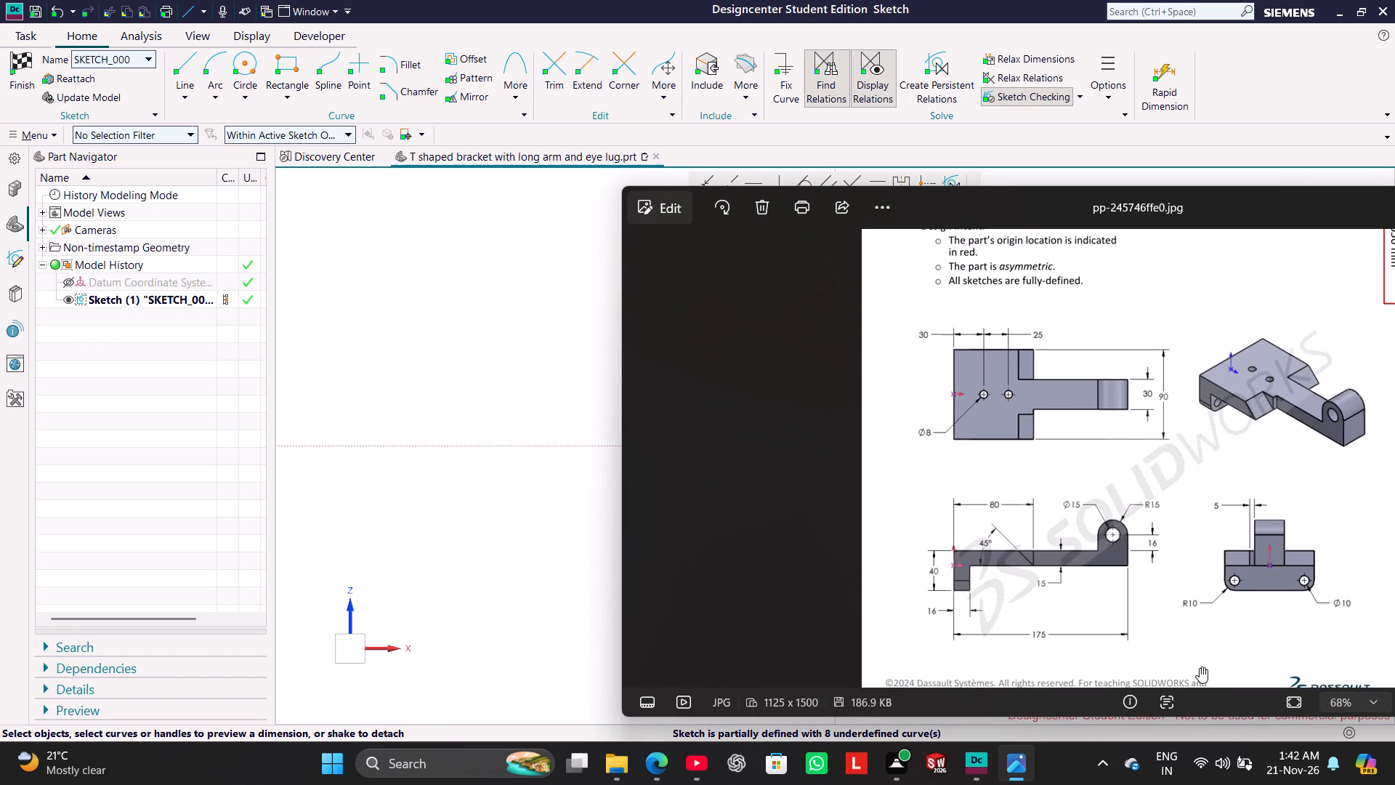
{"action": "scroll", "coordinate": [1294, 639], "scroll_direction": "up", "scroll_amount": 2}
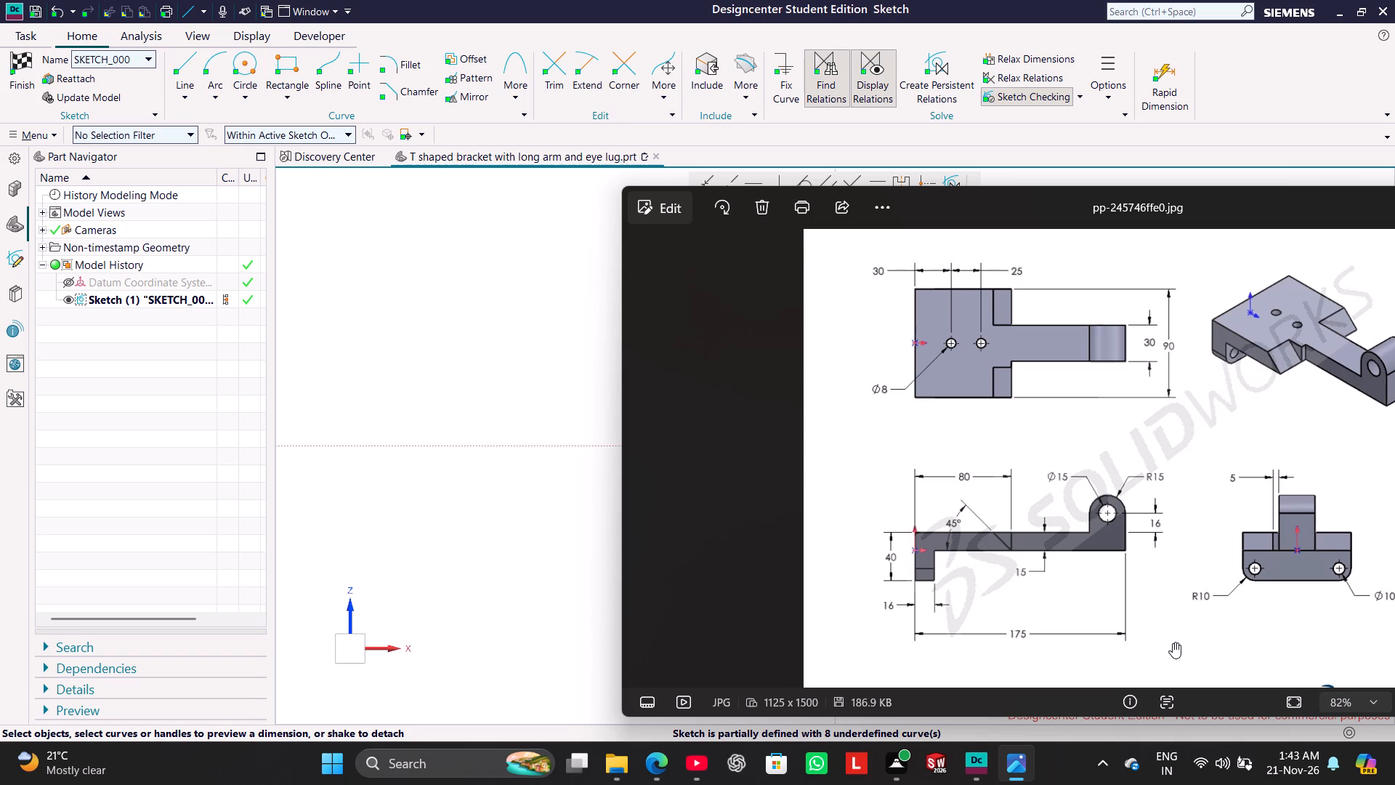
{"action": "left_click", "coordinate": [1016, 765]}
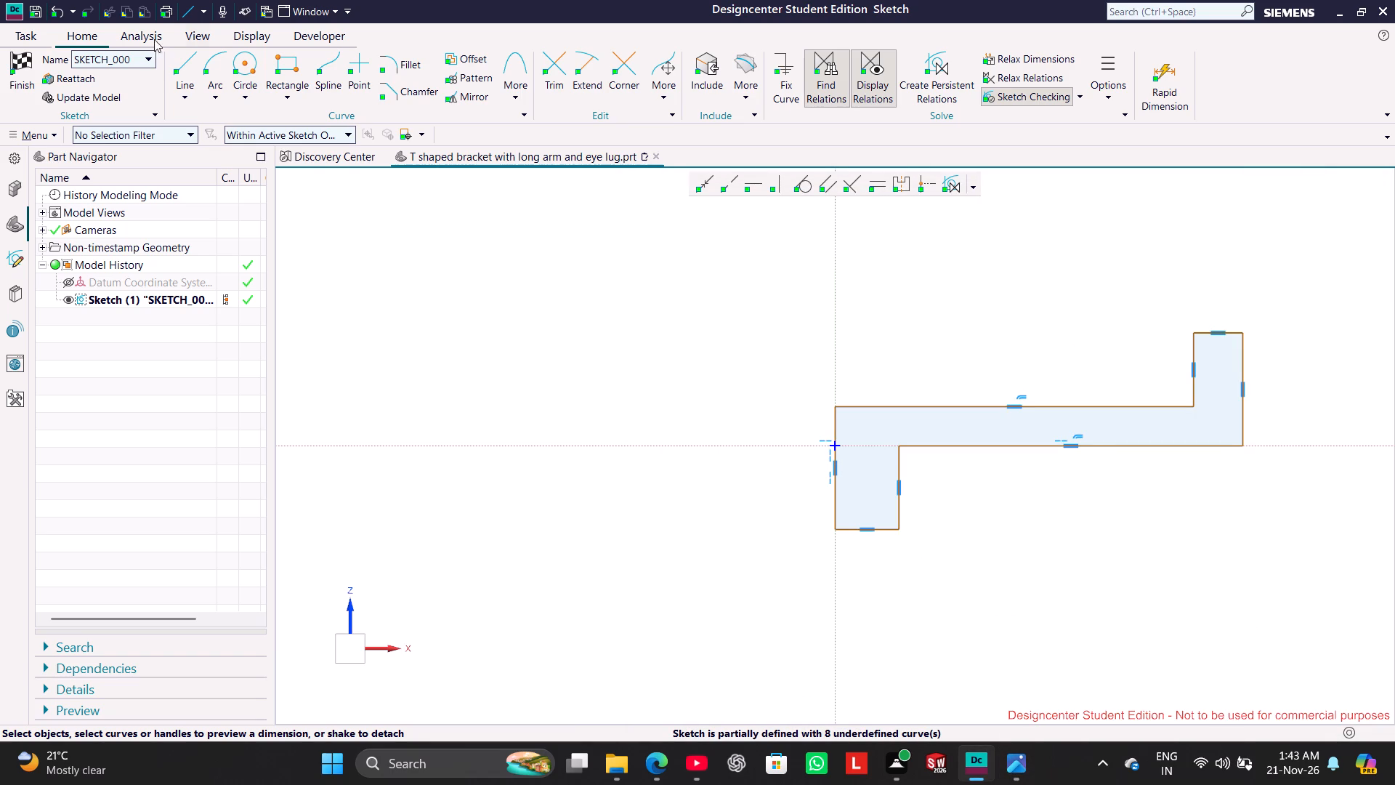
{"action": "left_click", "coordinate": [833, 446]}
{"action": "left_click", "coordinate": [841, 406]}
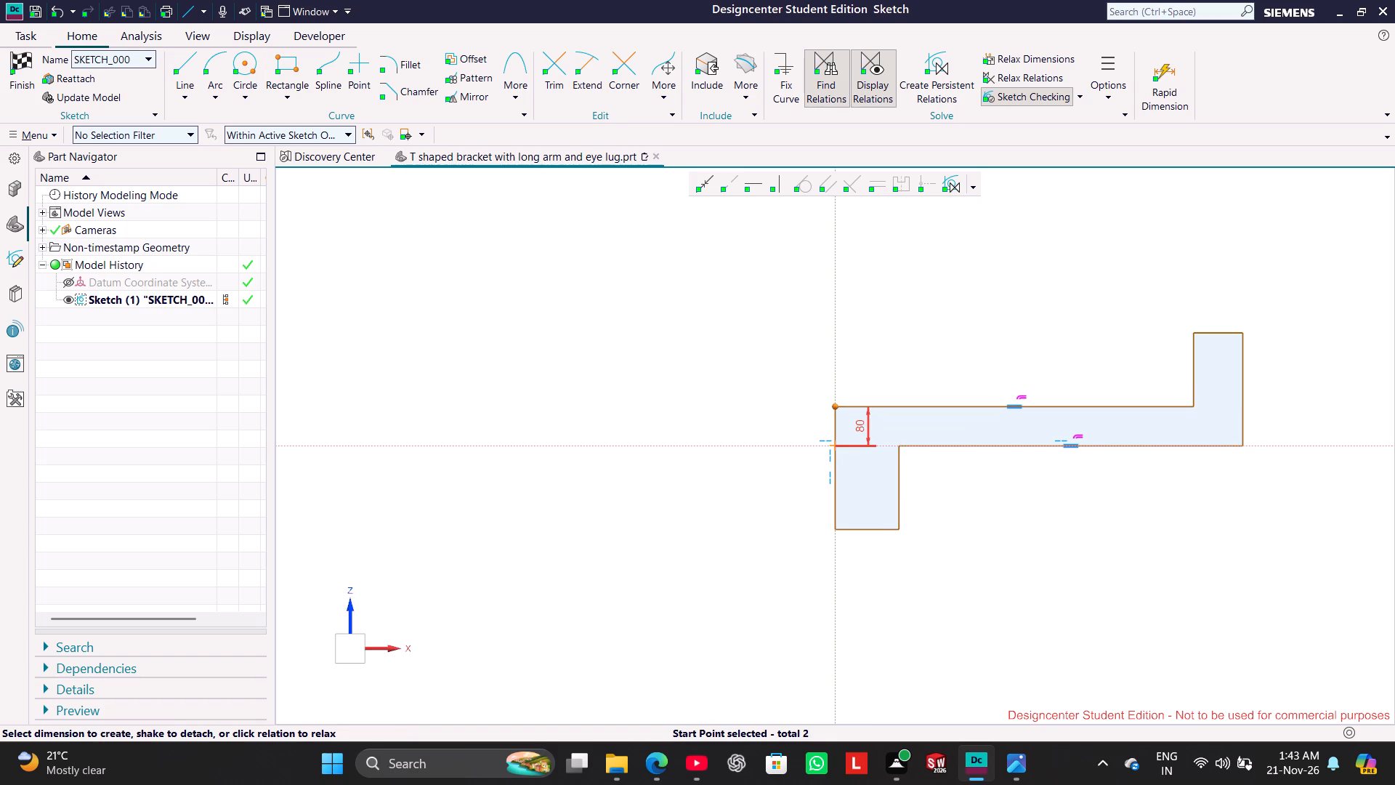
{"action": "left_click_drag", "start_coordinate": [861, 427], "coordinate": [752, 426]}
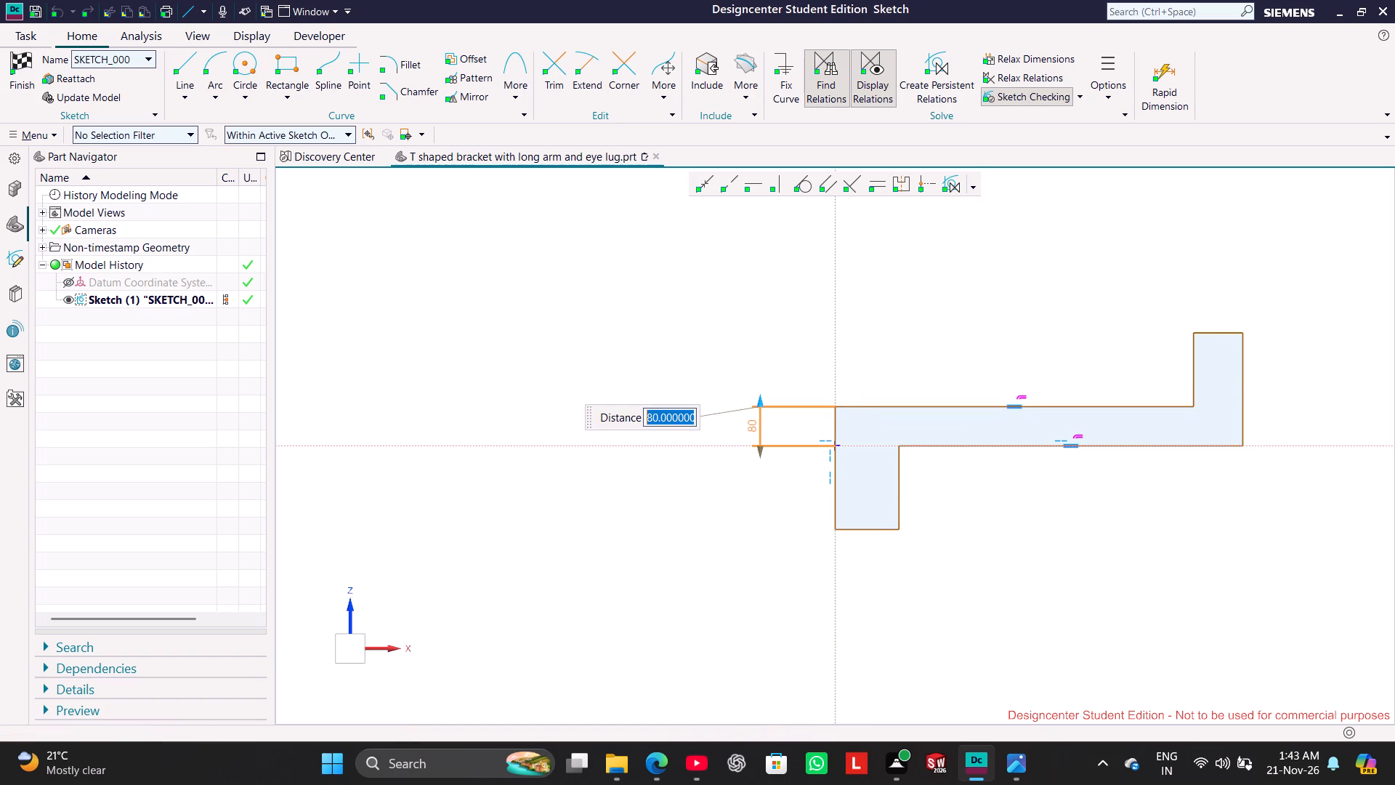
{"action": "type", "text": "15"}
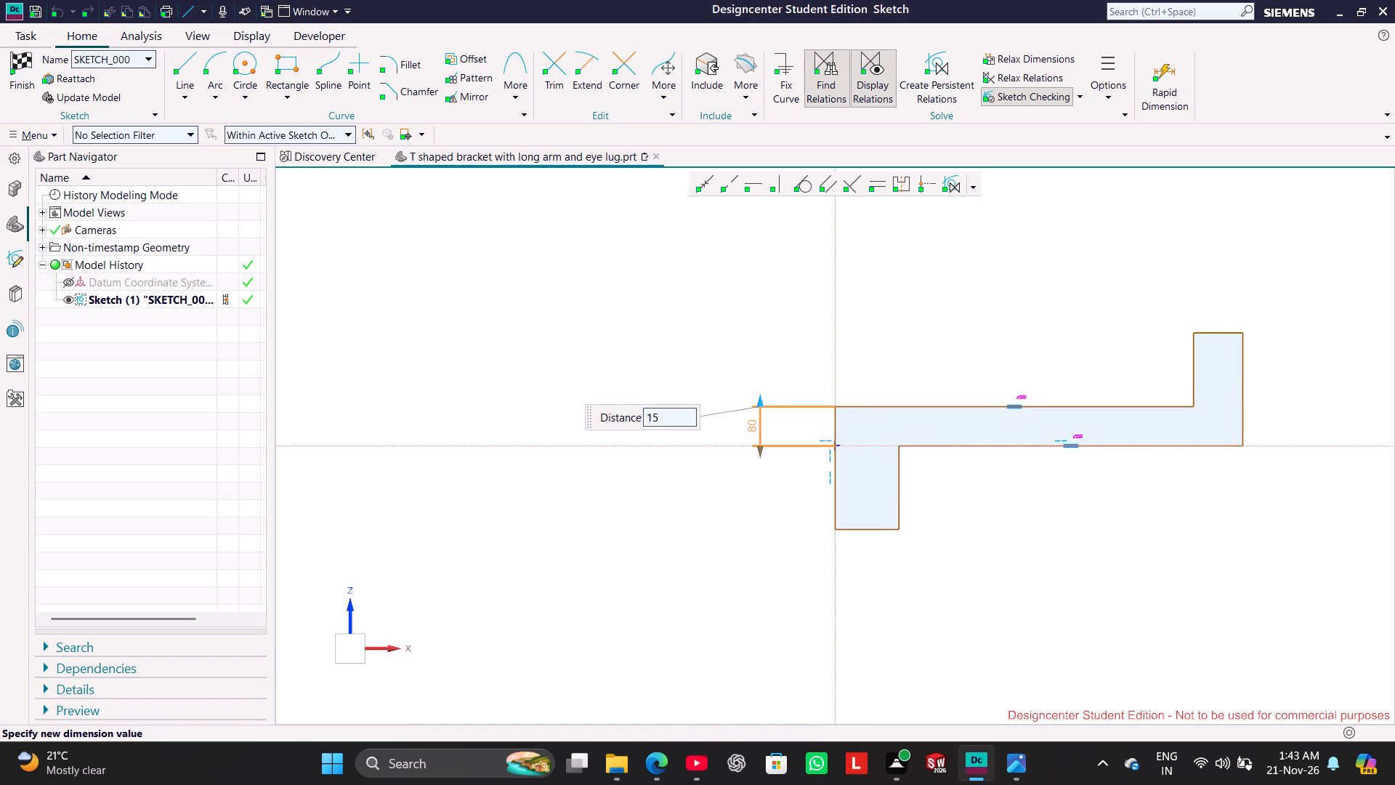
{"action": "key", "text": "Return"}
{"action": "left_click", "coordinate": [581, 402]}
{"action": "left_click", "coordinate": [846, 371]}
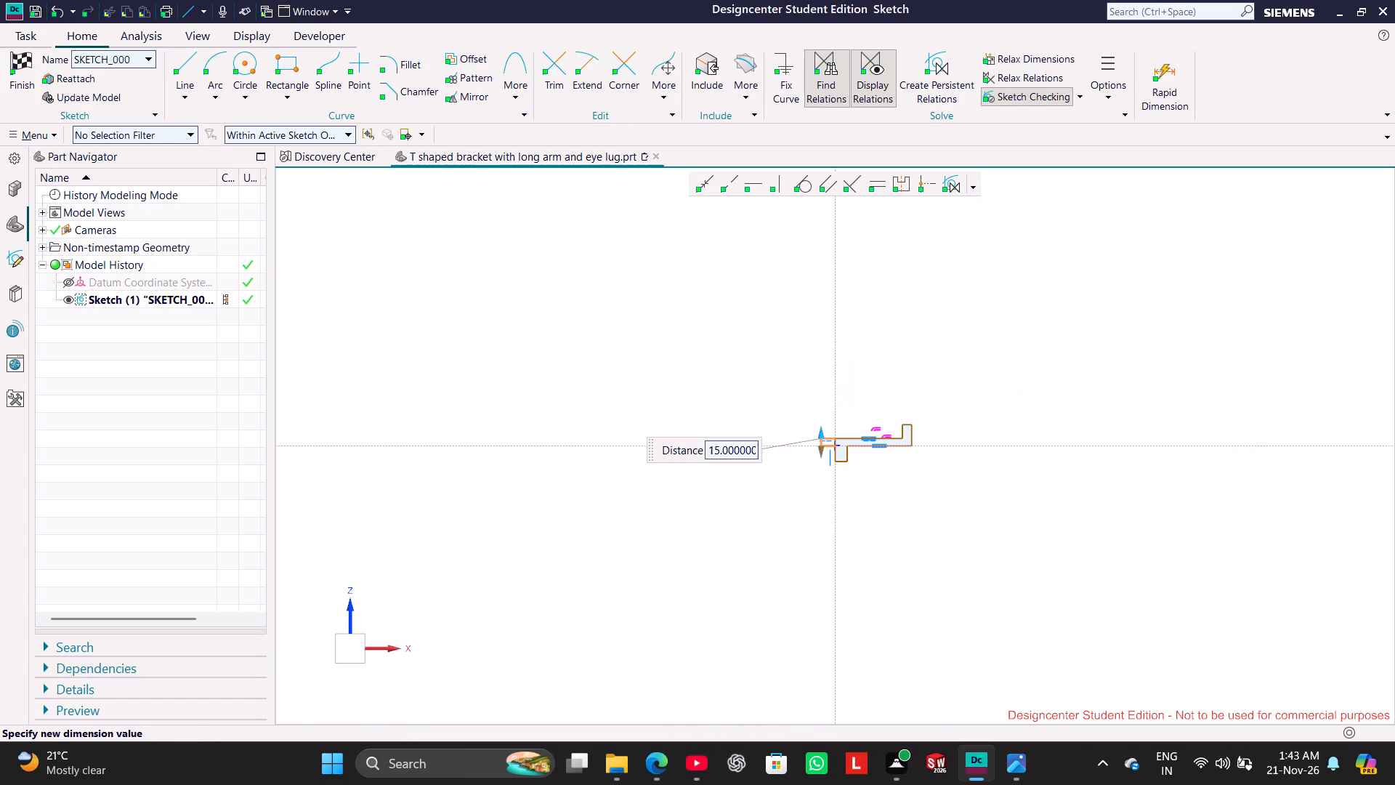
Dimension the overall height from the arm's top edge to the leg's bottom edge as 40 mm.
{"action": "scroll", "coordinate": [846, 456], "scroll_direction": "up", "scroll_amount": 8}
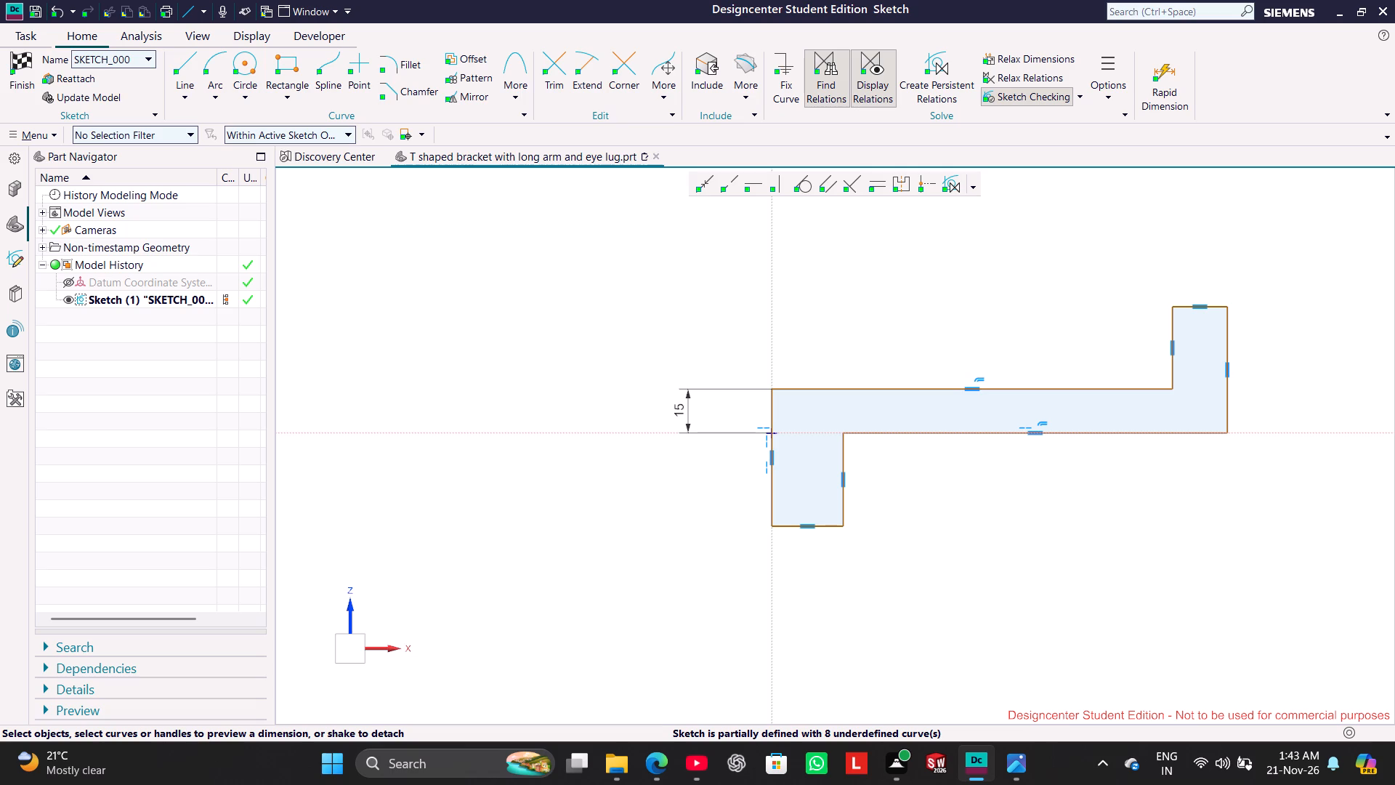
{"action": "left_click", "coordinate": [843, 392]}
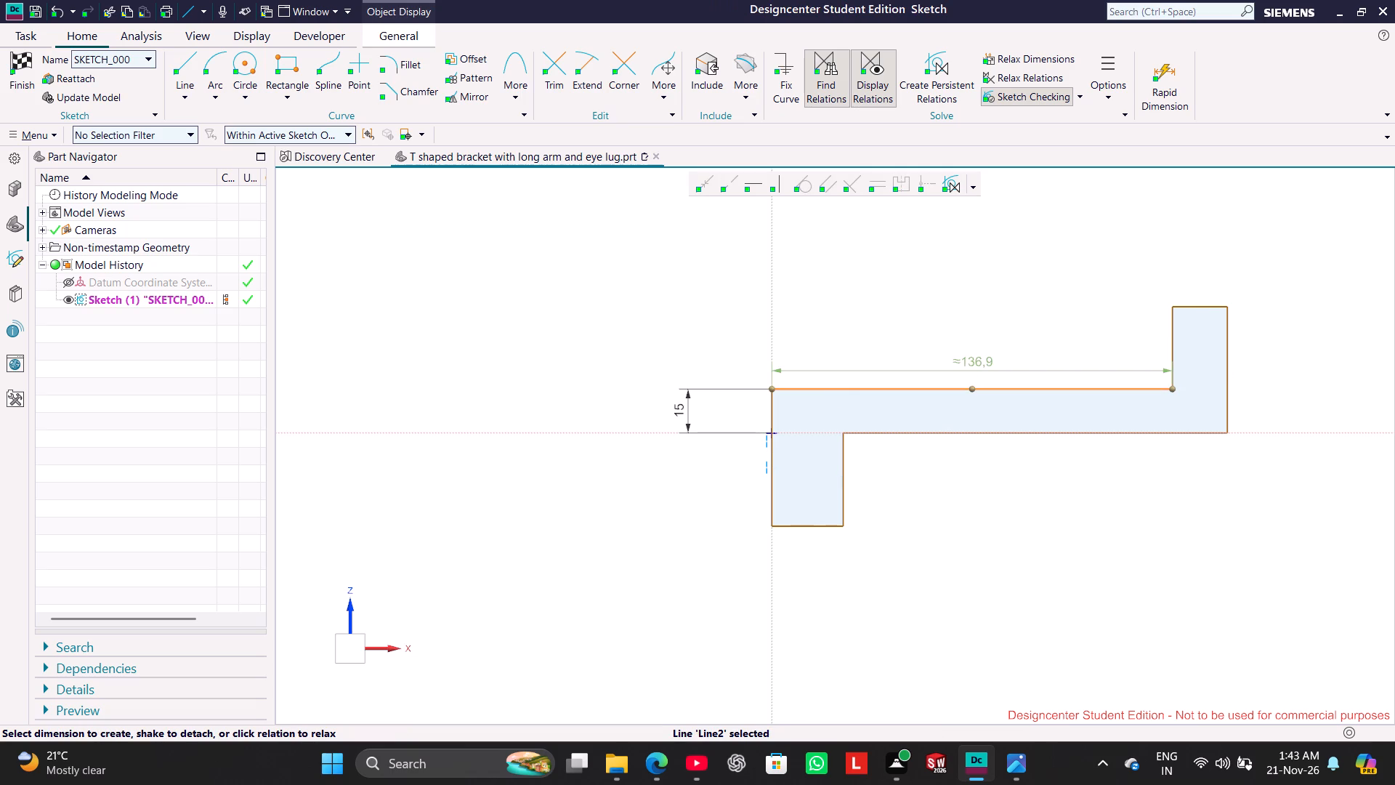
{"action": "left_click", "coordinate": [814, 525]}
{"action": "left_click_drag", "start_coordinate": [815, 449], "coordinate": [644, 460]}
{"action": "double_click", "coordinate": [644, 455]}
{"action": "double_click", "coordinate": [641, 459]}
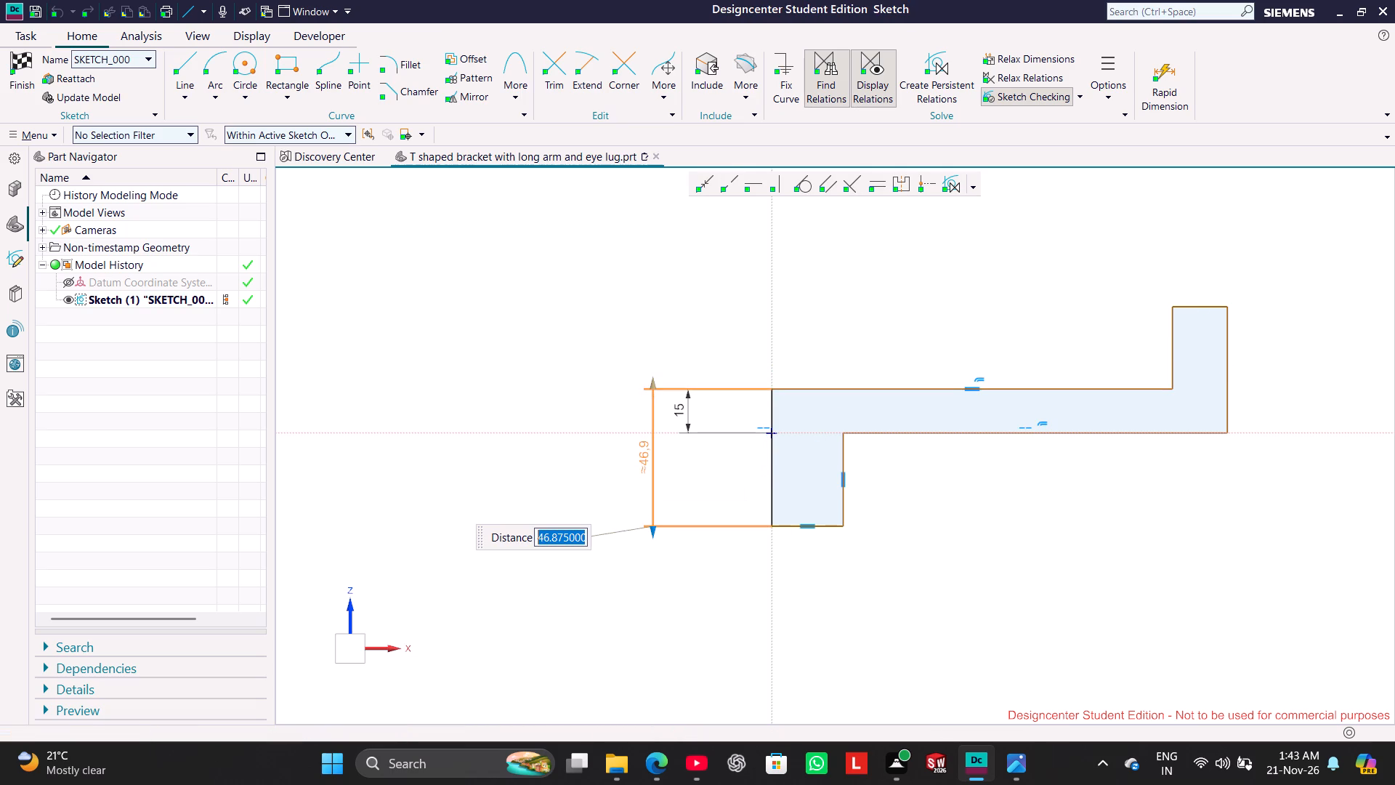
{"action": "type", "text": "40"}
{"action": "key", "text": "Return"}
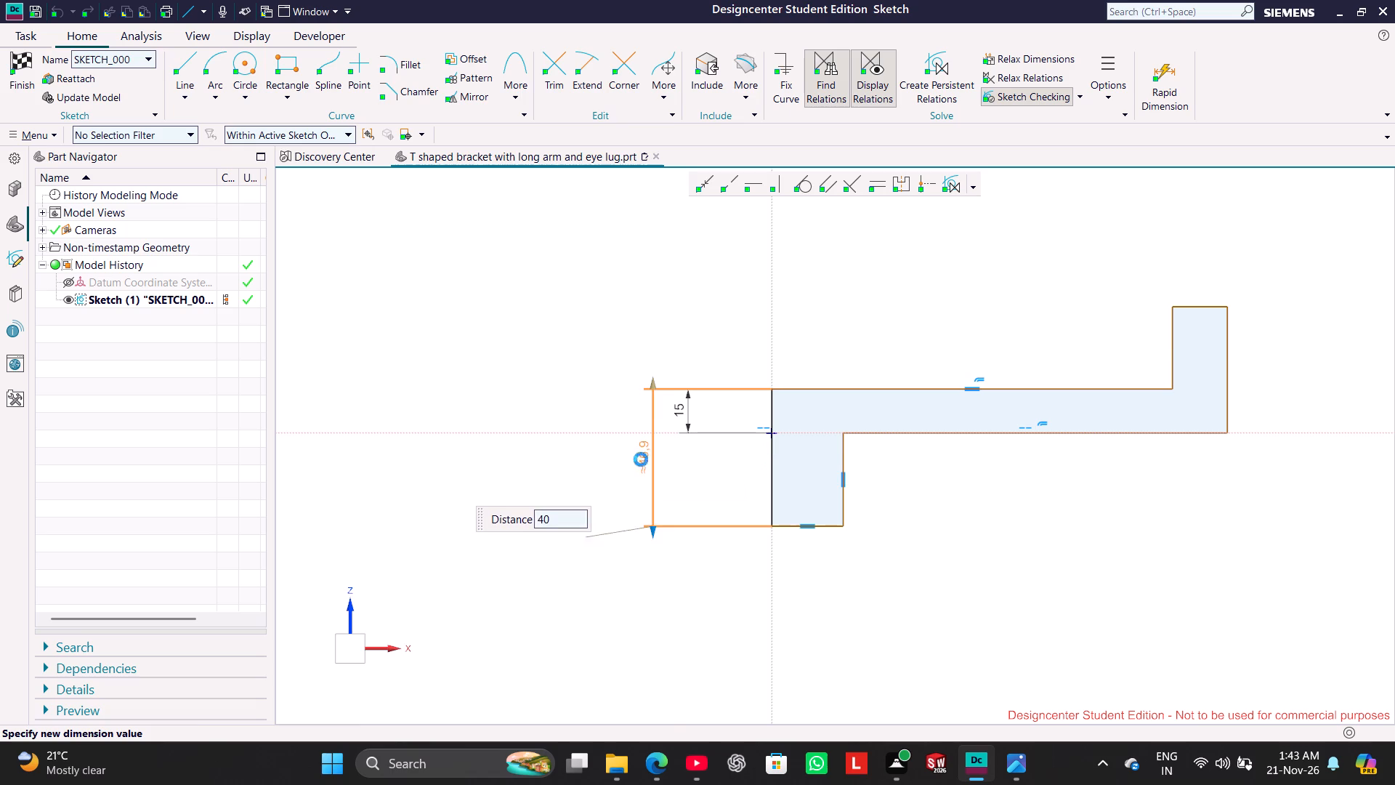
{"action": "left_click", "coordinate": [637, 402]}
Reposition the 15 mm thickness dimension inside the horizontal arm.
{"action": "left_click_drag", "start_coordinate": [687, 424], "coordinate": [934, 427]}
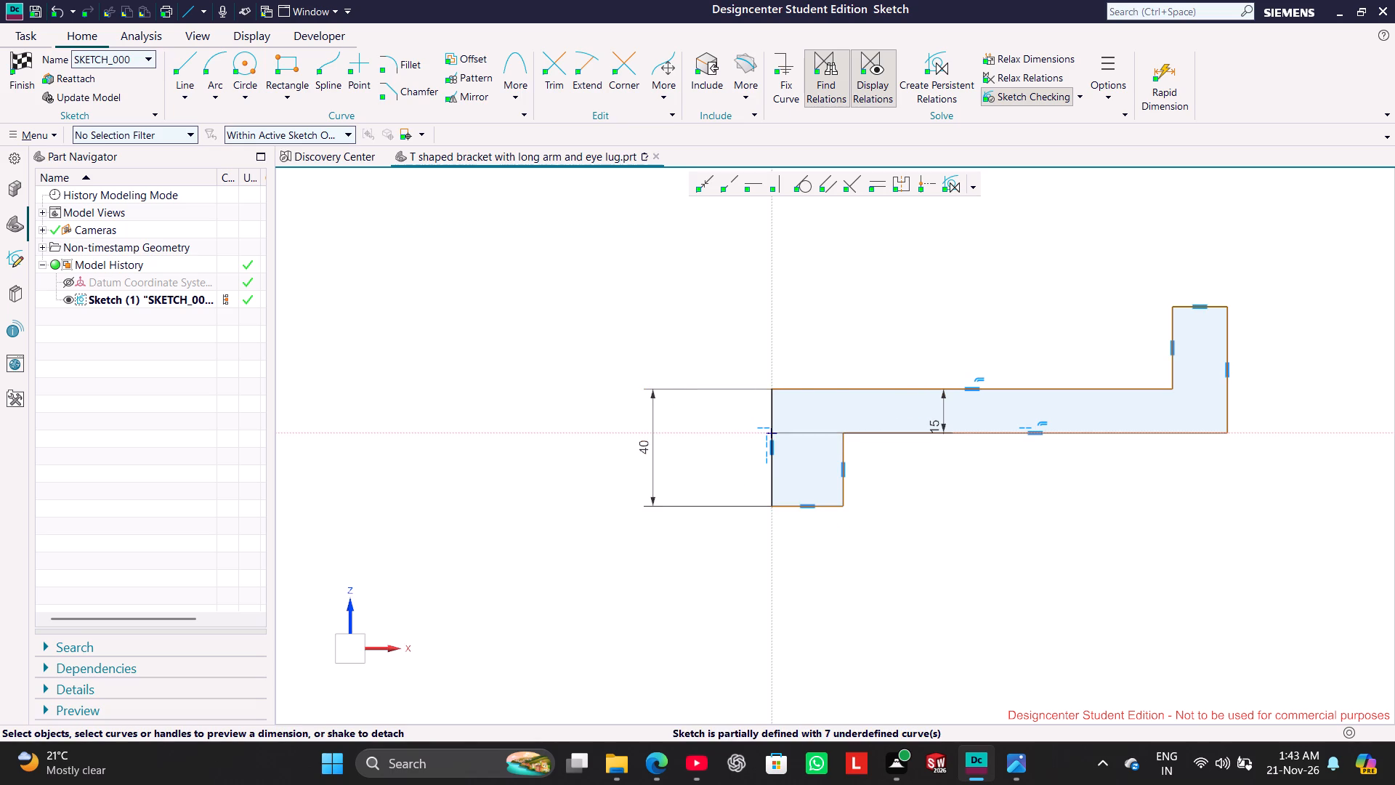
{"action": "left_click", "coordinate": [939, 504]}
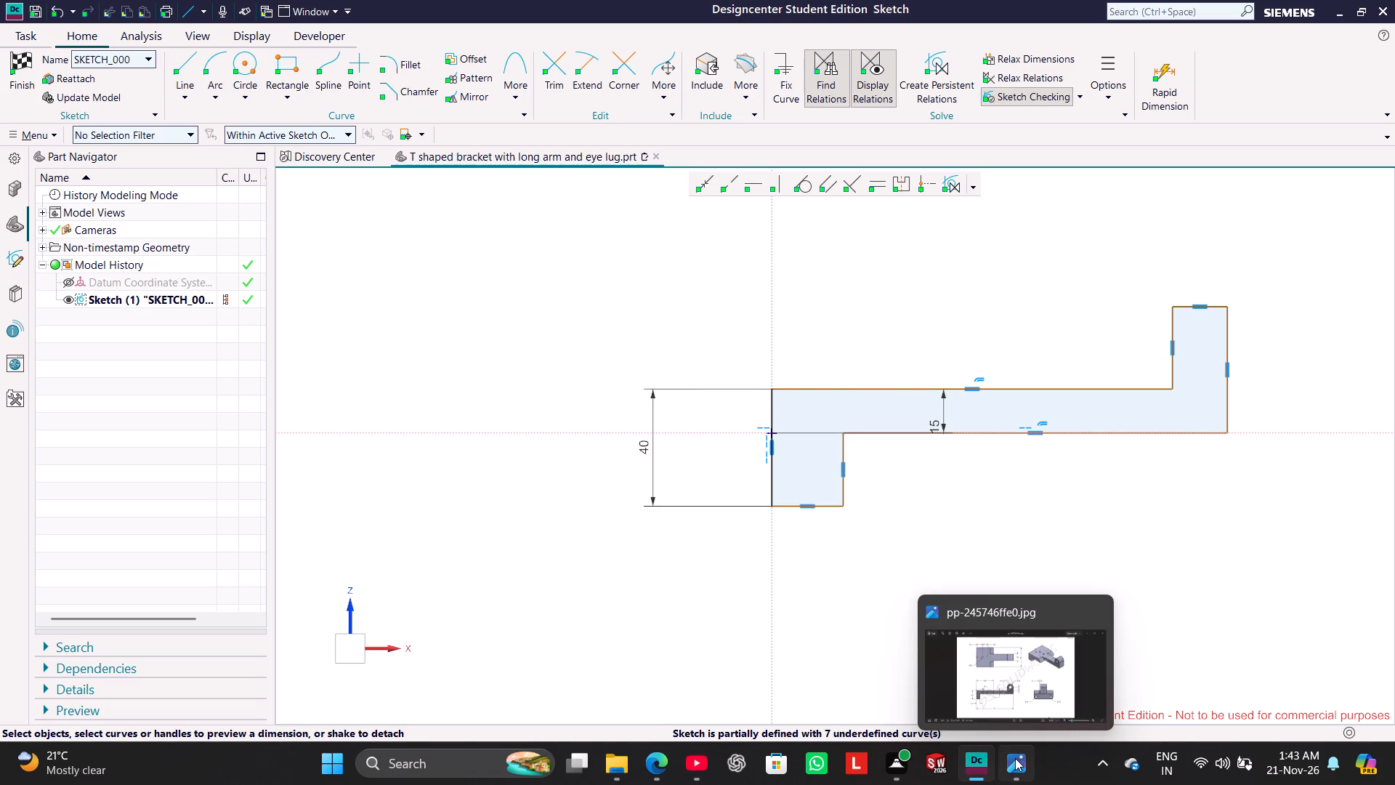
Check the drawing in Photos, then dimension the width of the leg's bottom edge as 16 mm.
{"action": "left_click", "coordinate": [1015, 758]}
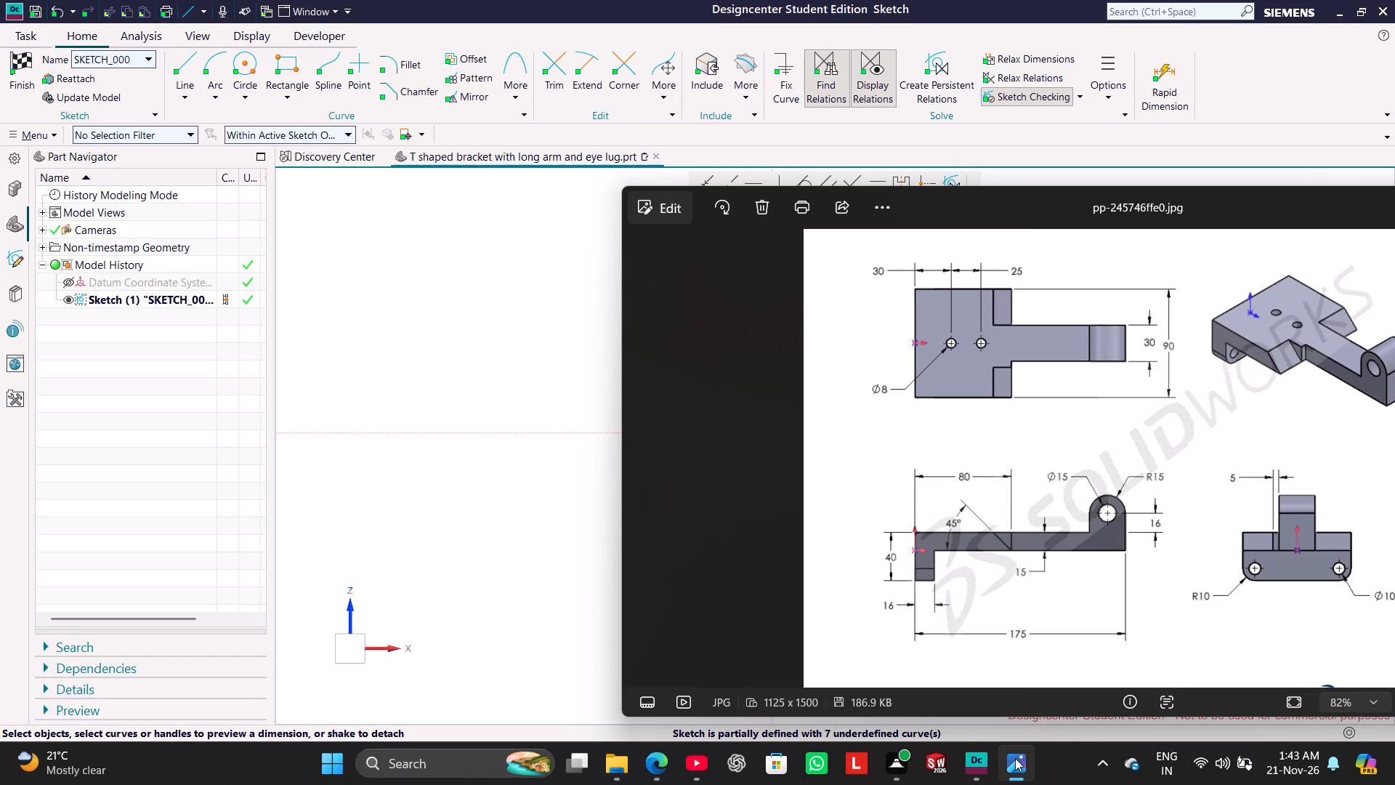
{"action": "left_click", "coordinate": [1015, 758]}
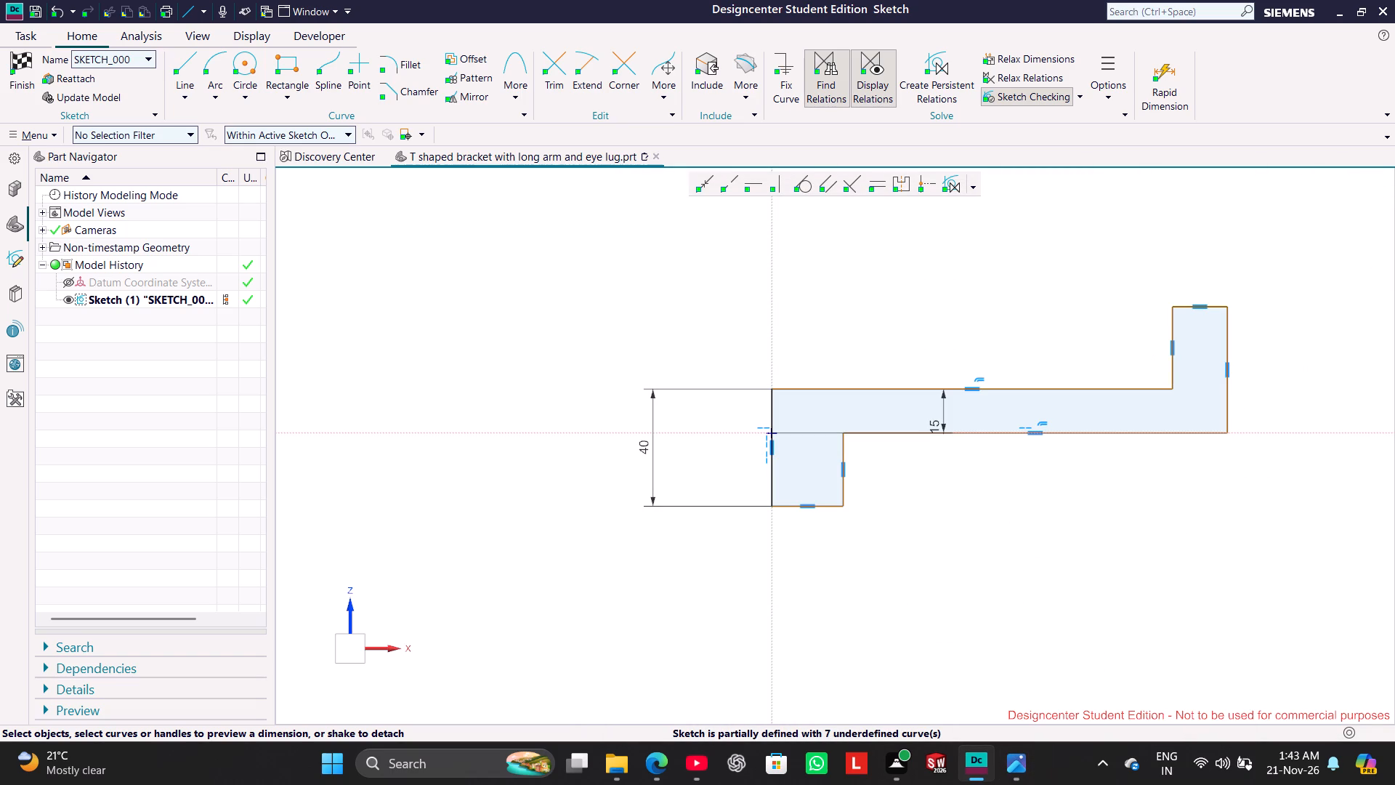
{"action": "left_click", "coordinate": [828, 511]}
{"action": "double_click", "coordinate": [814, 531]}
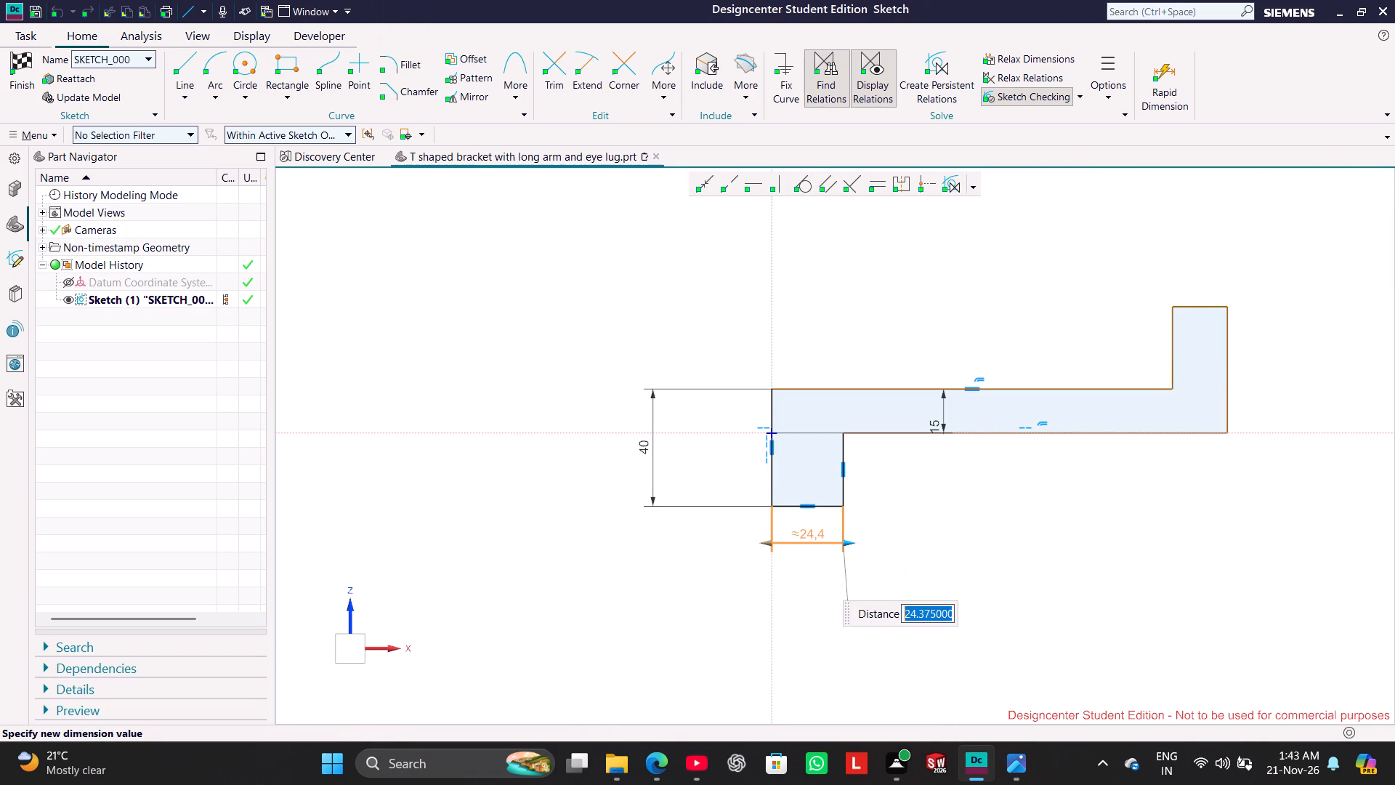
{"action": "type", "text": "16"}
{"action": "key", "text": "Return"}
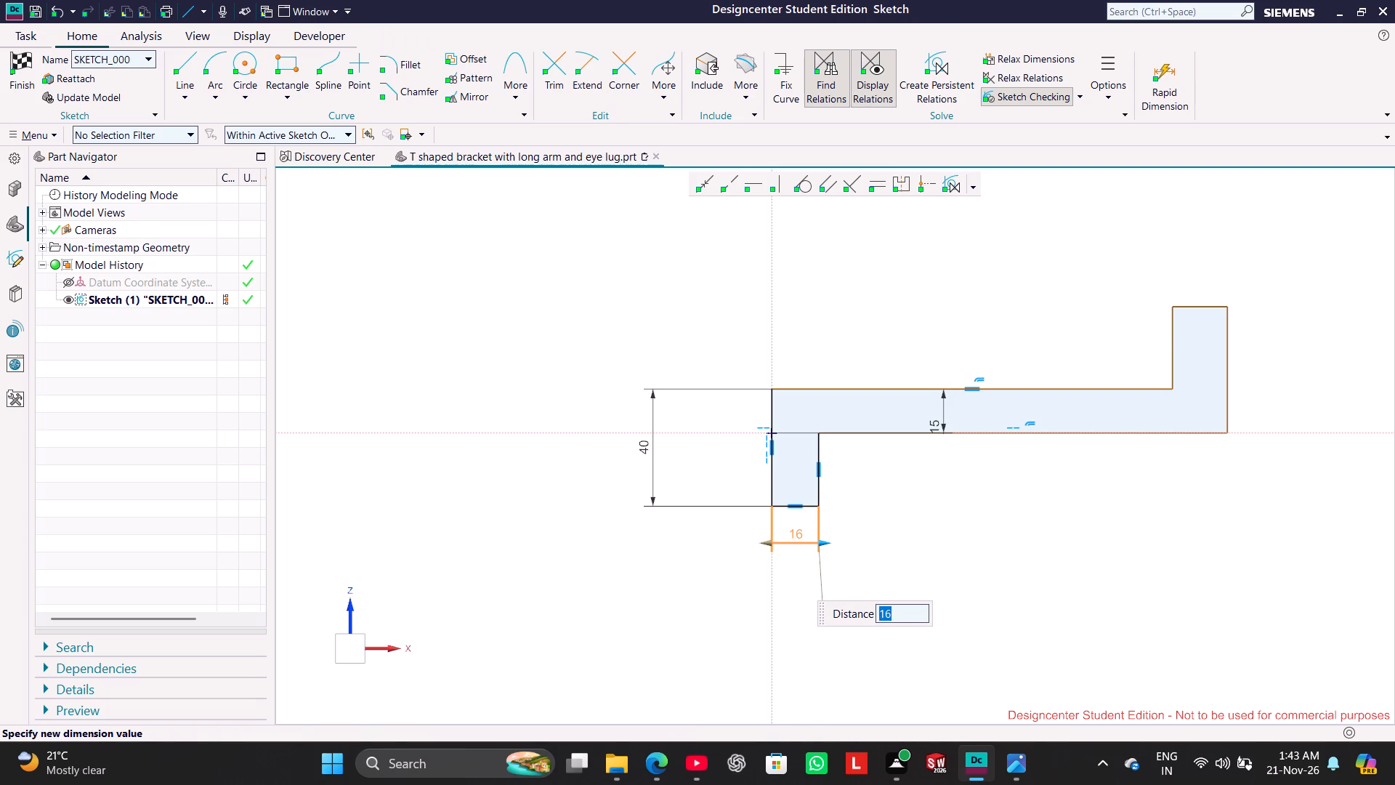
{"action": "left_click", "coordinate": [967, 562]}
Check the drawing in Photos, then dimension the overall horizontal length from the leg's outer edge to the lug's outer edge as 175 mm.
{"action": "left_click", "coordinate": [1019, 766]}
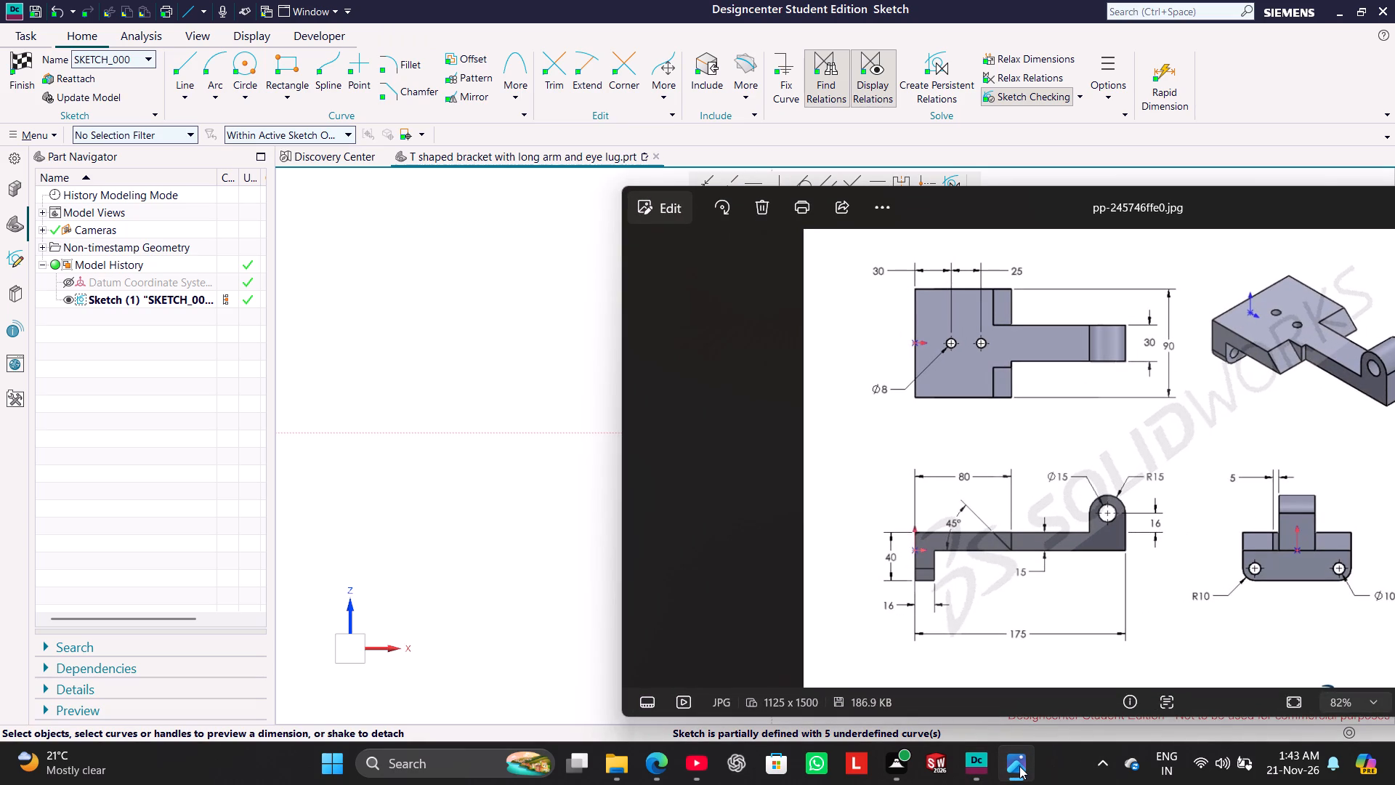
{"action": "left_click", "coordinate": [1019, 766]}
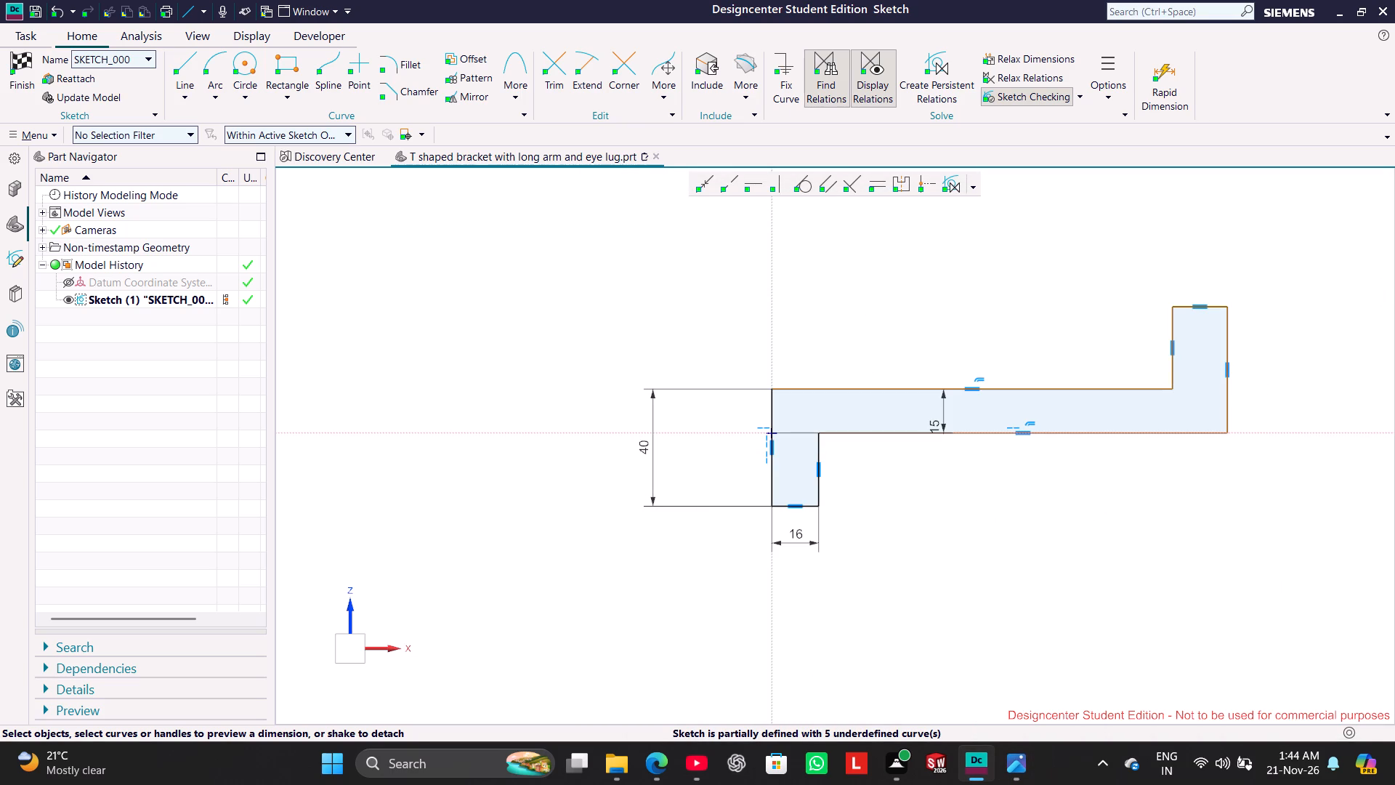
{"action": "left_click", "coordinate": [1011, 762]}
{"action": "left_click", "coordinate": [1011, 762]}
{"action": "left_click", "coordinate": [775, 475]}
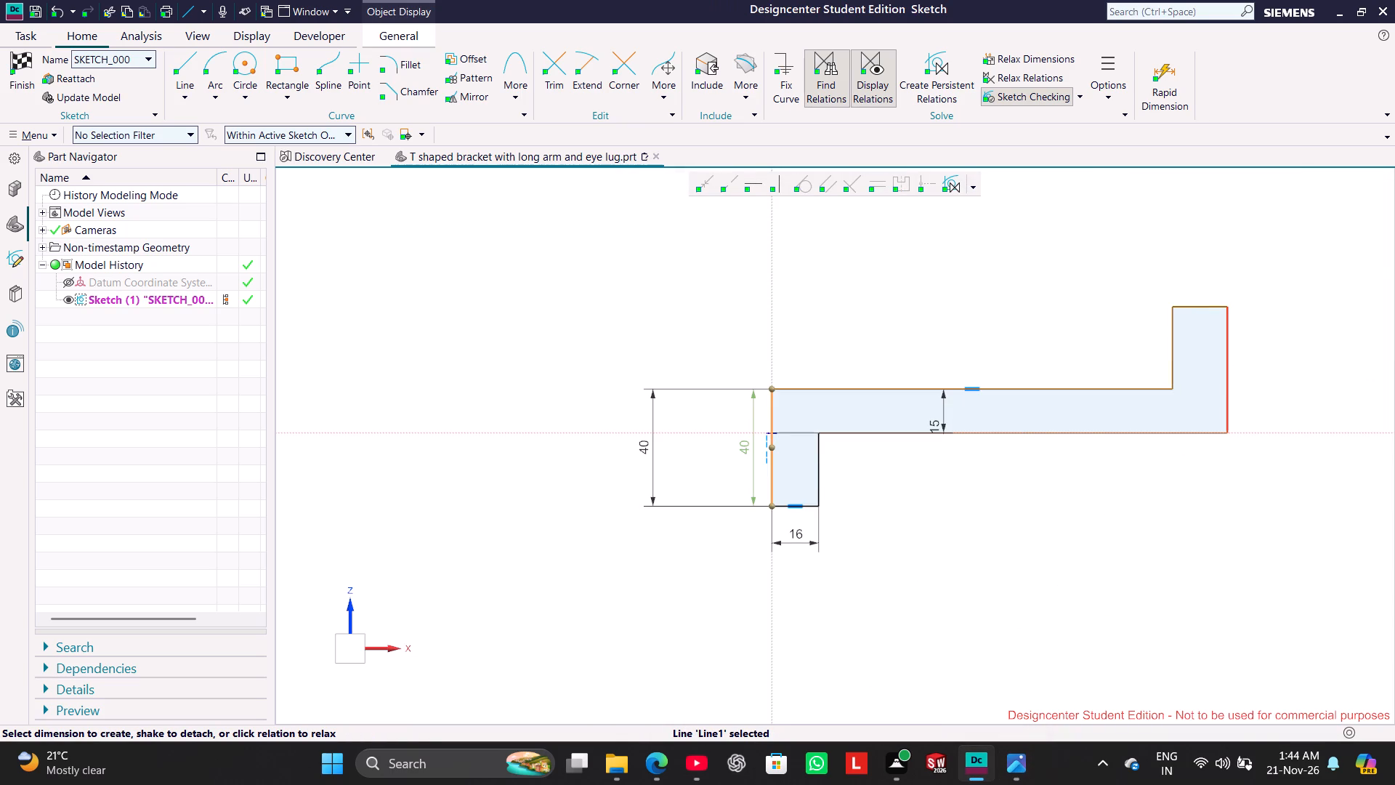
{"action": "left_click", "coordinate": [1223, 400]}
{"action": "left_click_drag", "start_coordinate": [1076, 406], "coordinate": [1062, 560]}
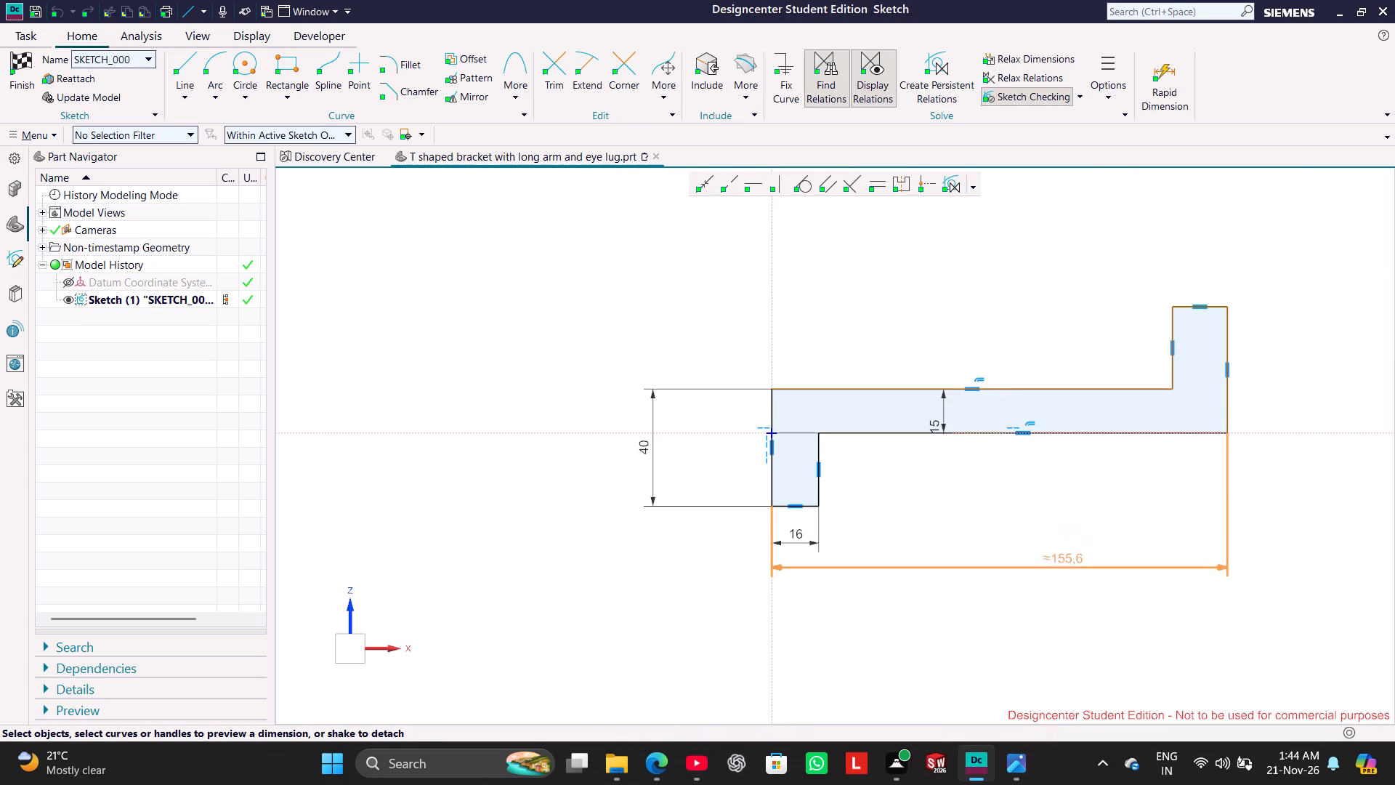
{"action": "left_click_drag", "start_coordinate": [1062, 560], "coordinate": [1043, 573]}
{"action": "double_click", "coordinate": [1015, 566]}
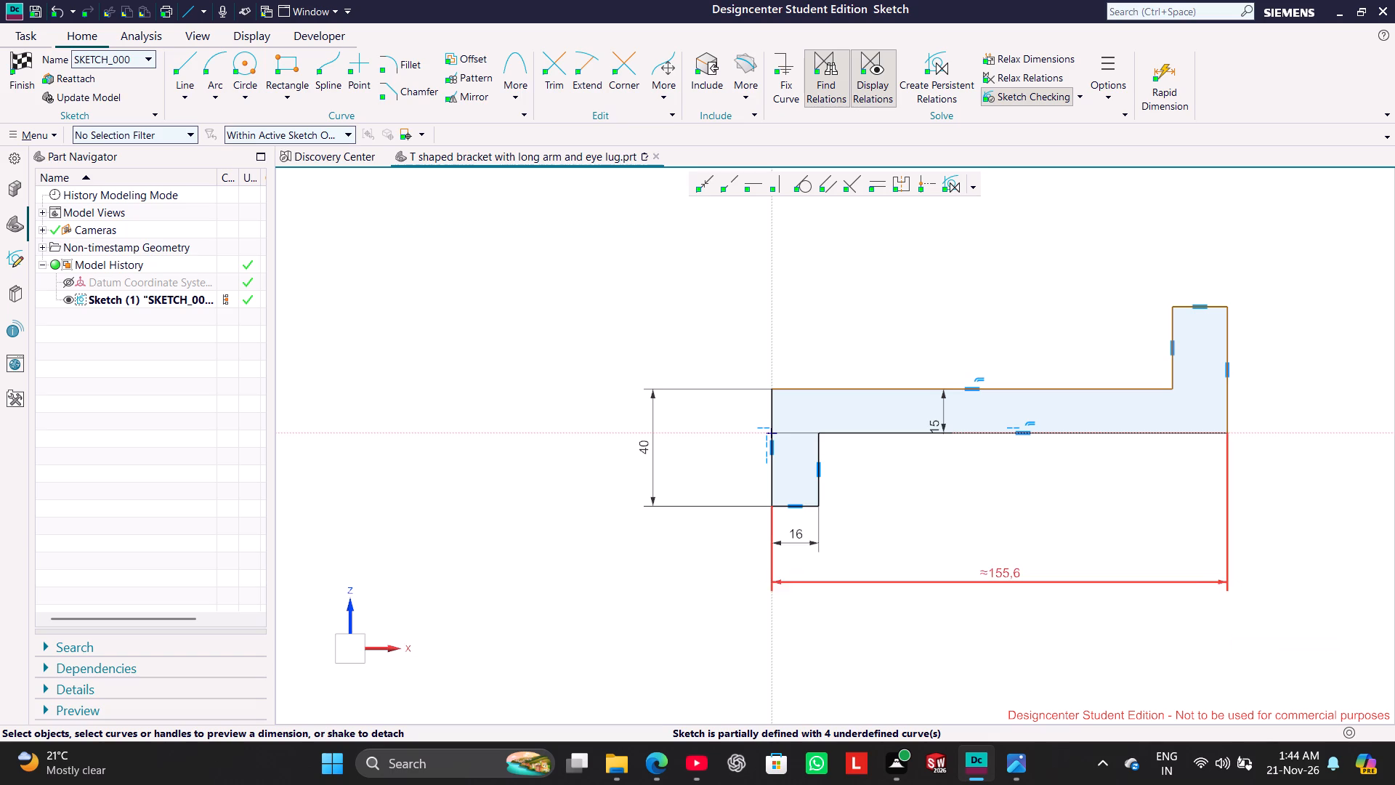
{"action": "double_click", "coordinate": [1009, 568]}
{"action": "key", "text": "1"}
{"action": "key", "text": "7"}
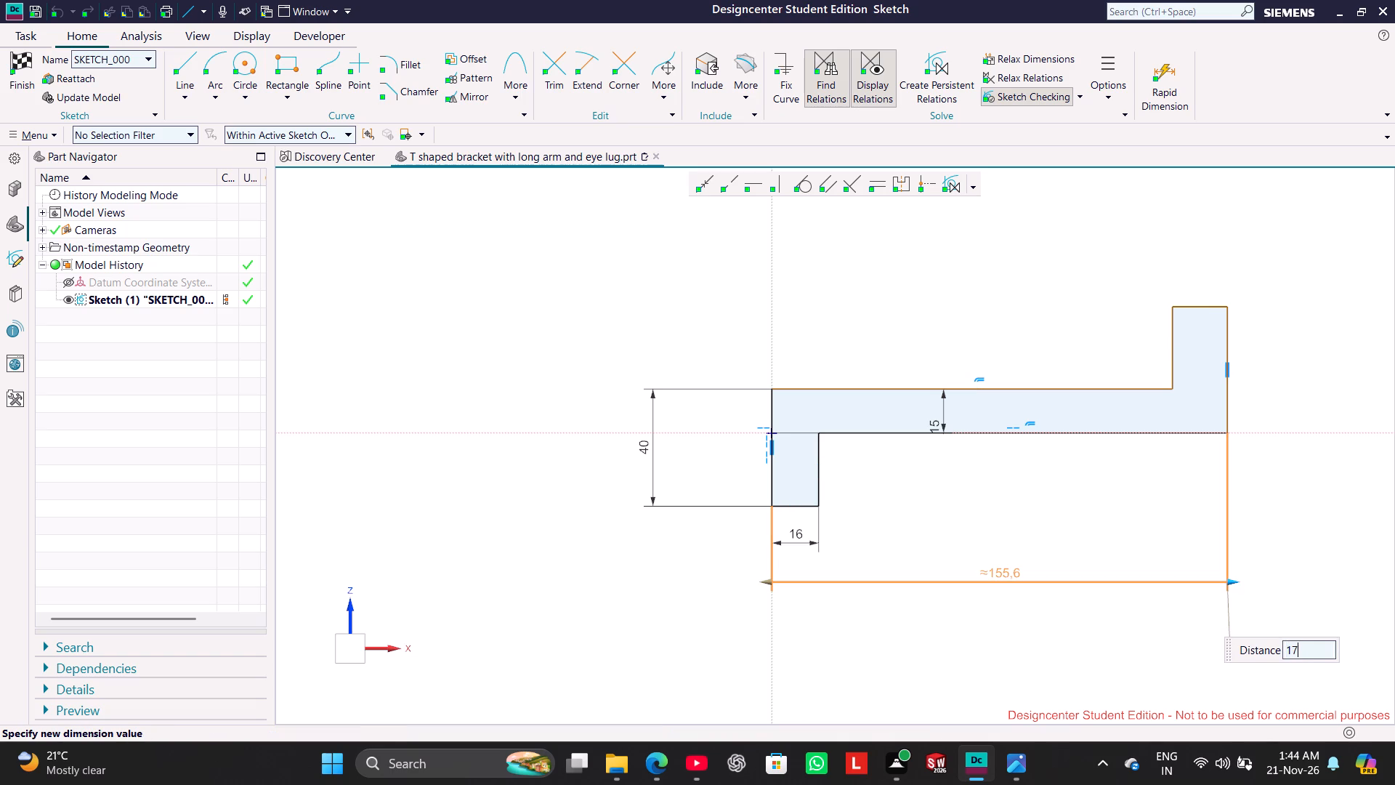
{"action": "key", "text": "5"}
{"action": "key", "text": "Return"}
{"action": "left_click", "coordinate": [1000, 299]}
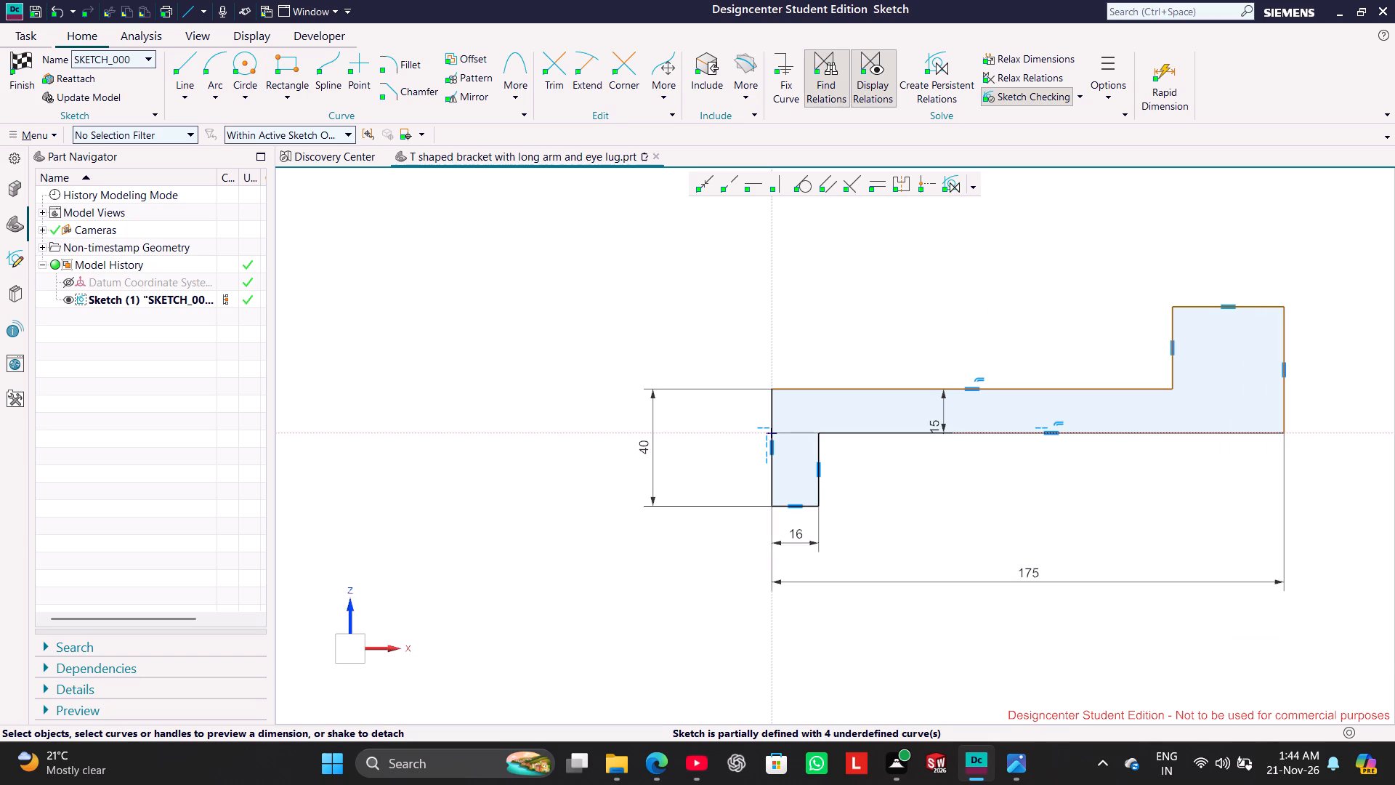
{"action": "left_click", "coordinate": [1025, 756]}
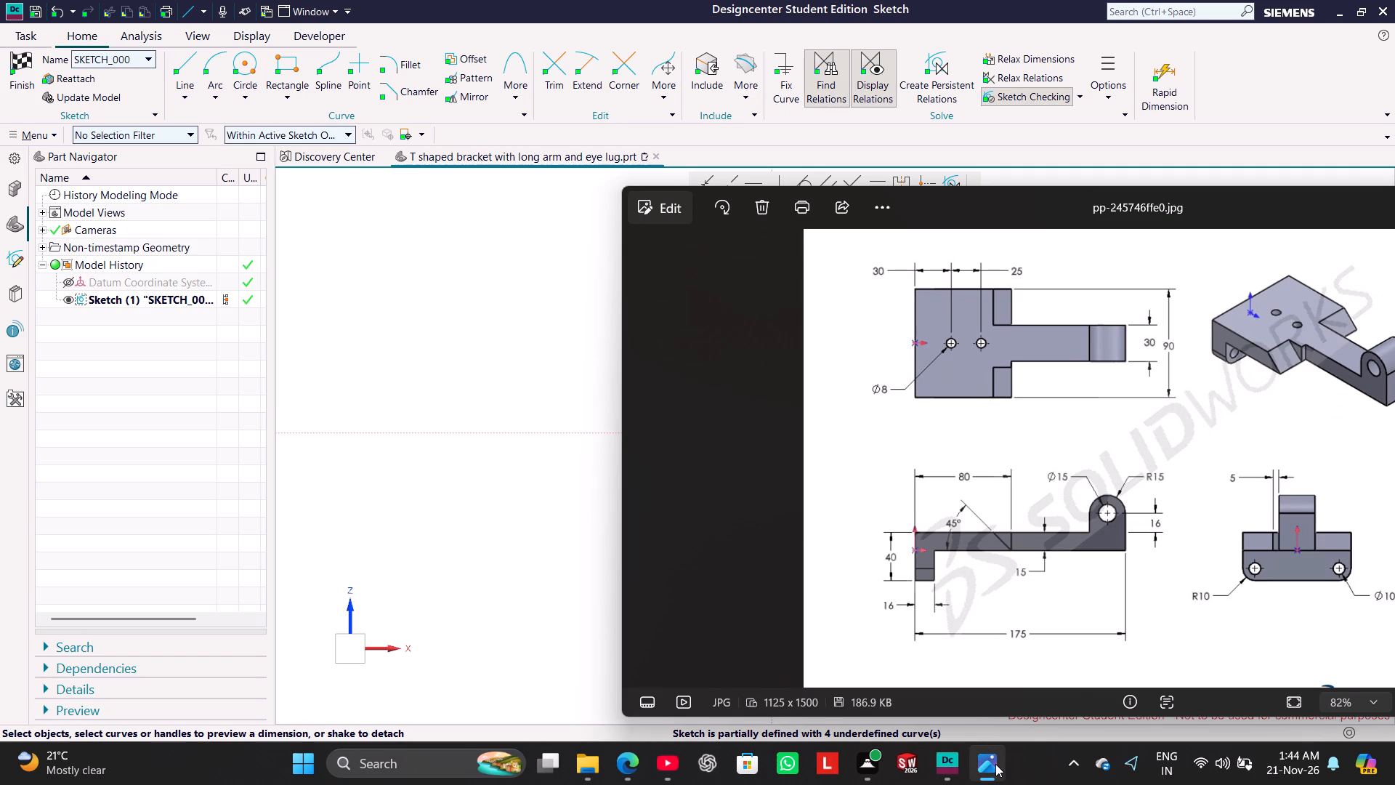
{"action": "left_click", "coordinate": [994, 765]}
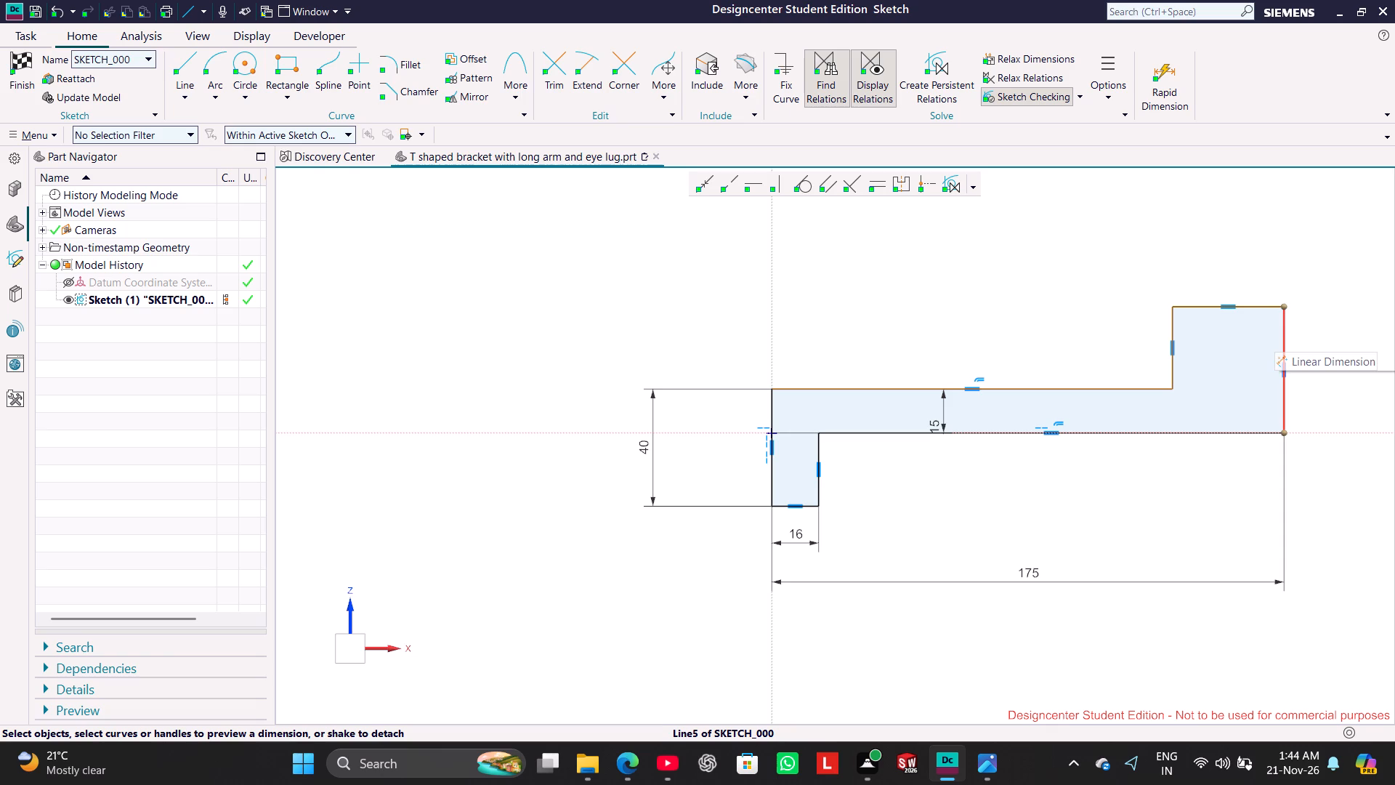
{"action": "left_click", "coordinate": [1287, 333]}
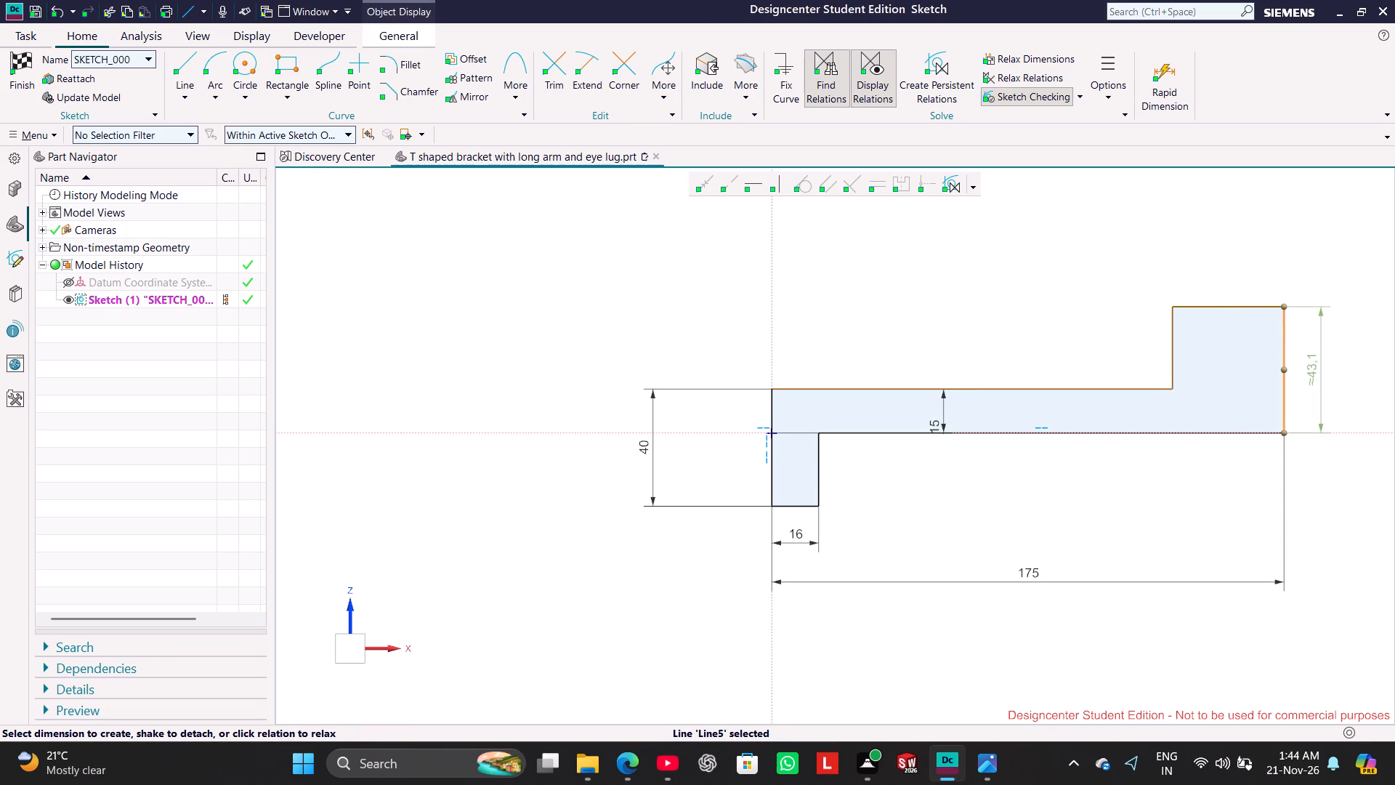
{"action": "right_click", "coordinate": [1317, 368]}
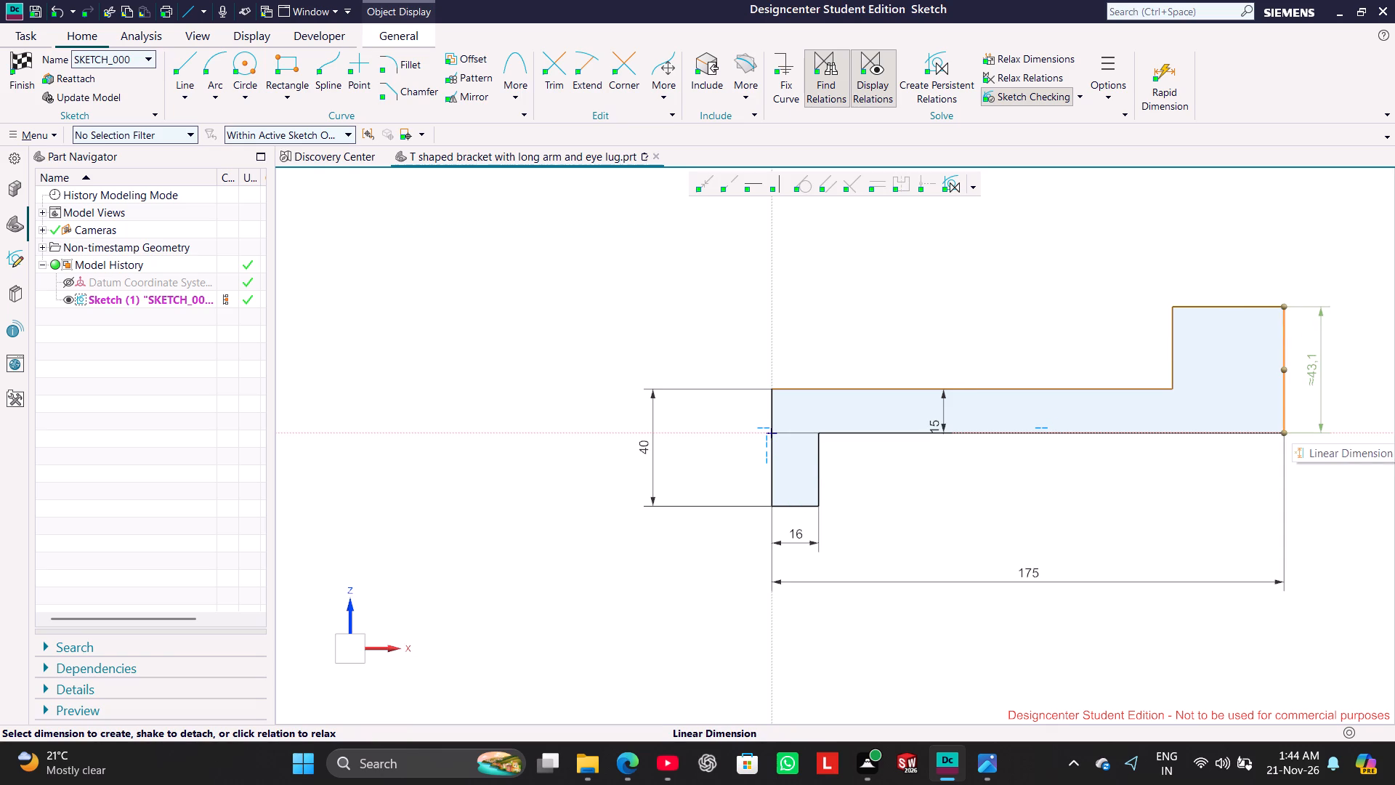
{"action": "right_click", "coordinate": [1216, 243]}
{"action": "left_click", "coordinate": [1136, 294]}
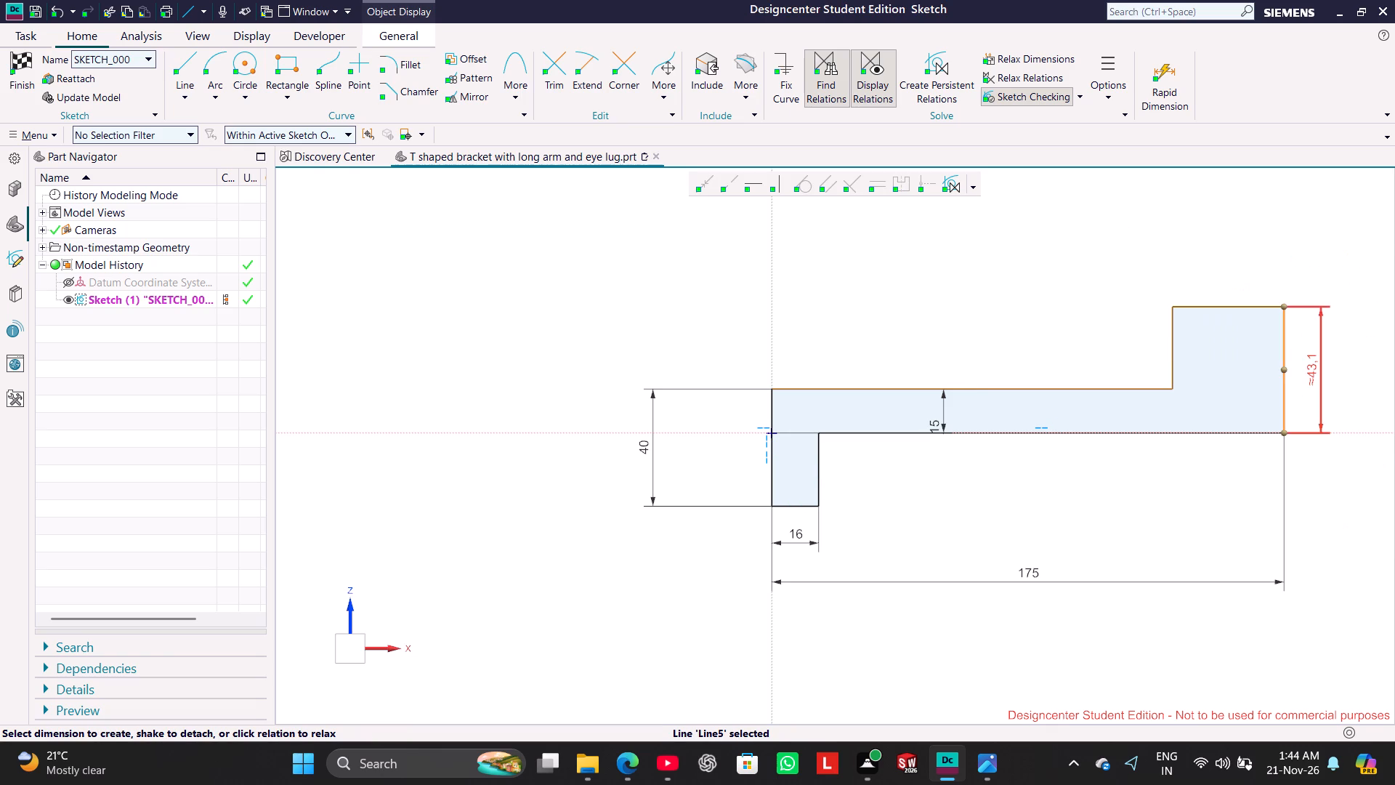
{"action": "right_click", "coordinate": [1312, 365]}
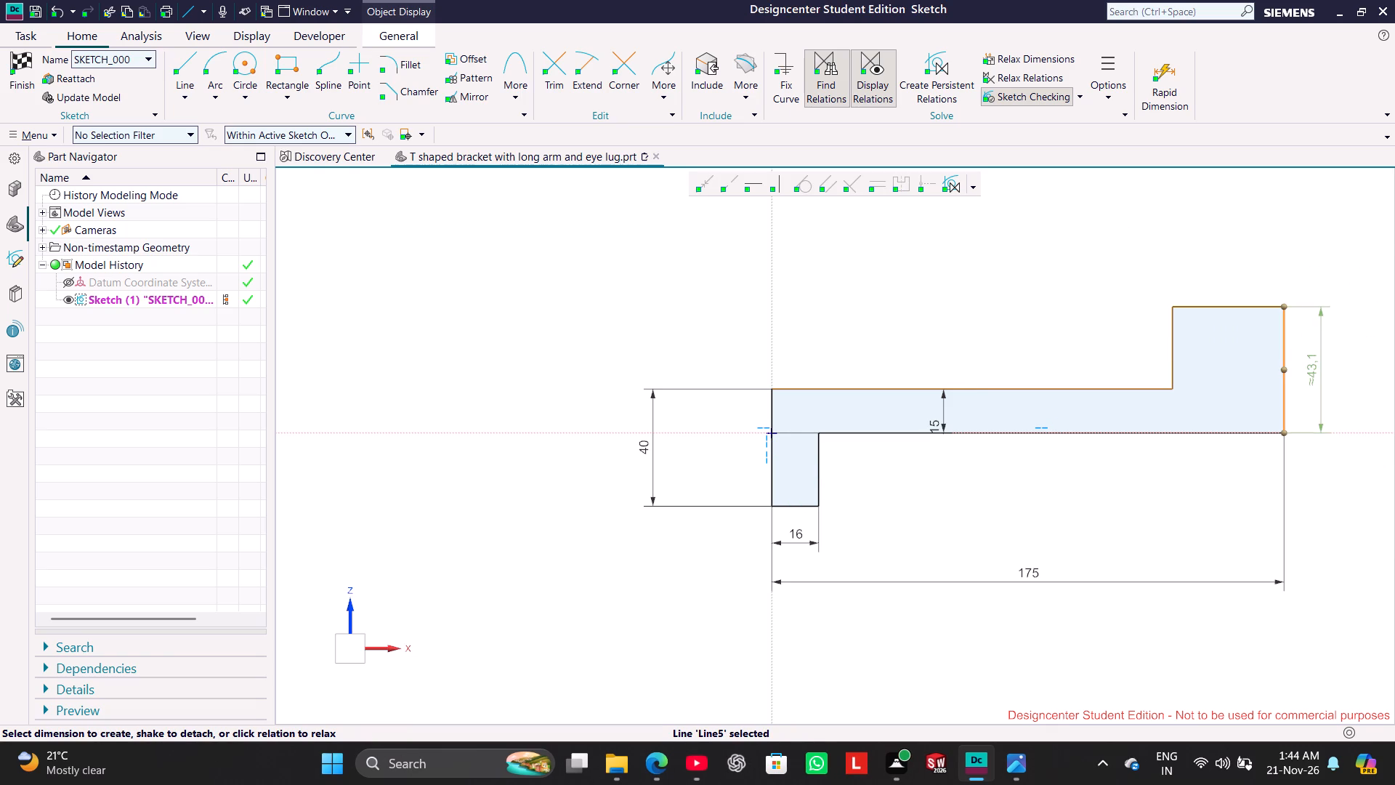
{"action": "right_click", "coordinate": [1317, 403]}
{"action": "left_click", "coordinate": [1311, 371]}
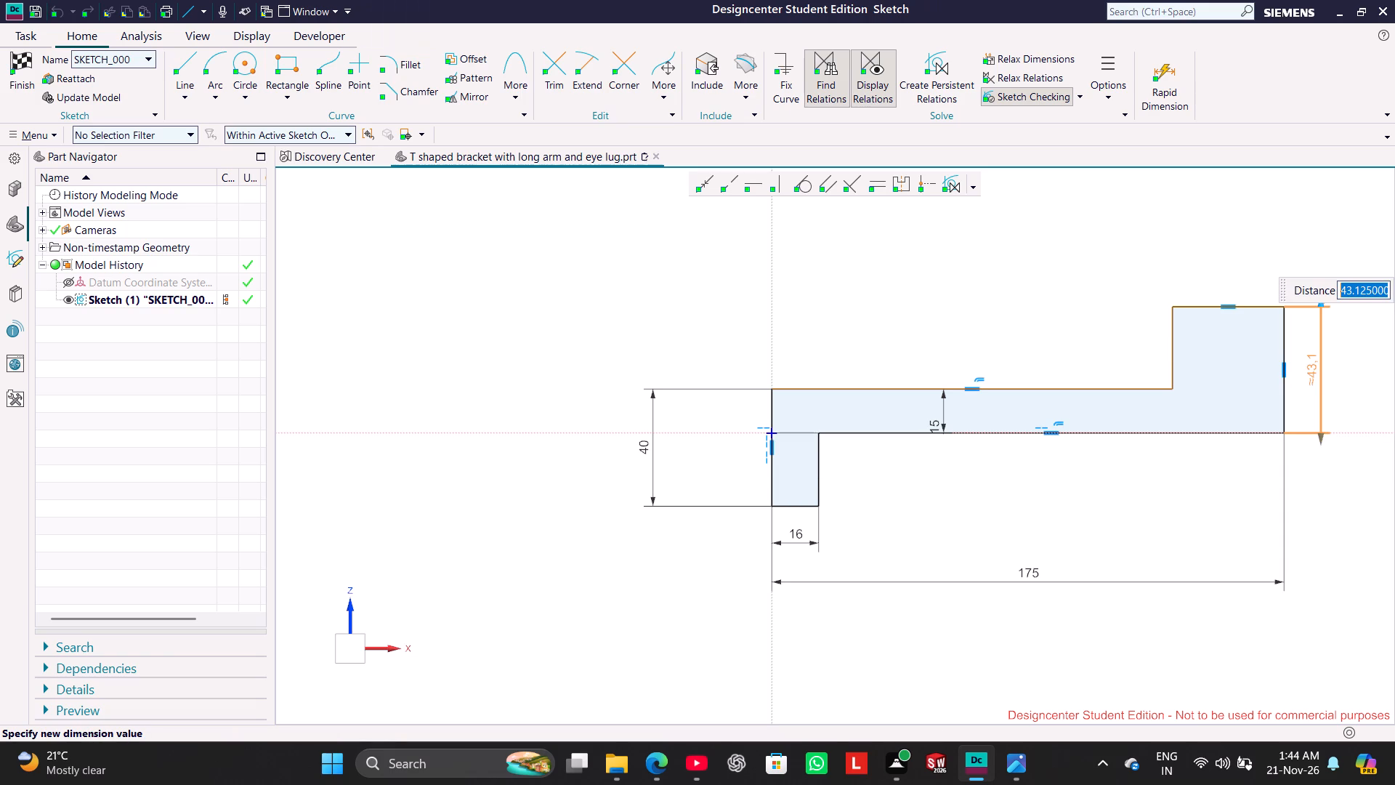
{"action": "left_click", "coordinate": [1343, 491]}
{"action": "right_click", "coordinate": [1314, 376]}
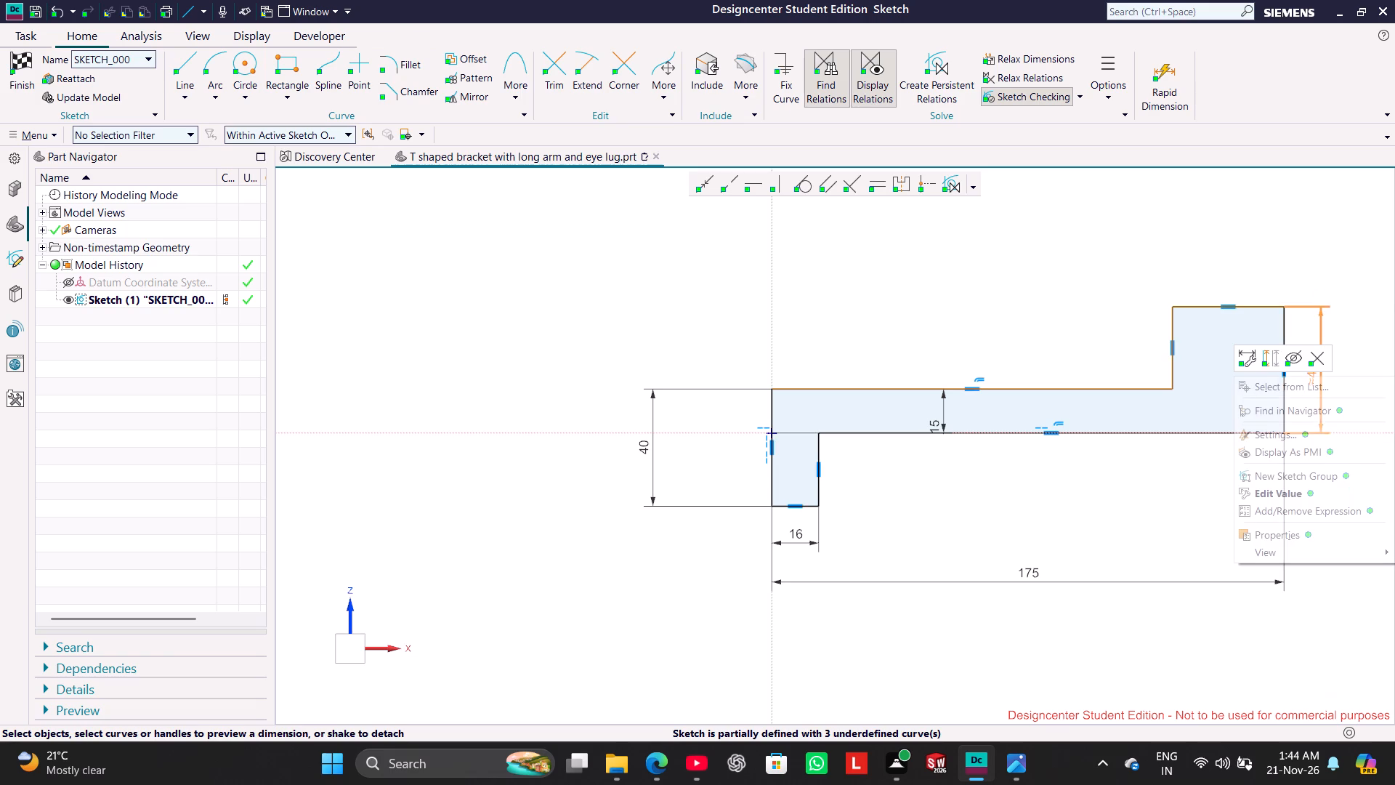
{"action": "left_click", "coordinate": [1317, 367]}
Dimension the width of the lug's top edge as 15 mm.
{"action": "left_click", "coordinate": [1260, 309]}
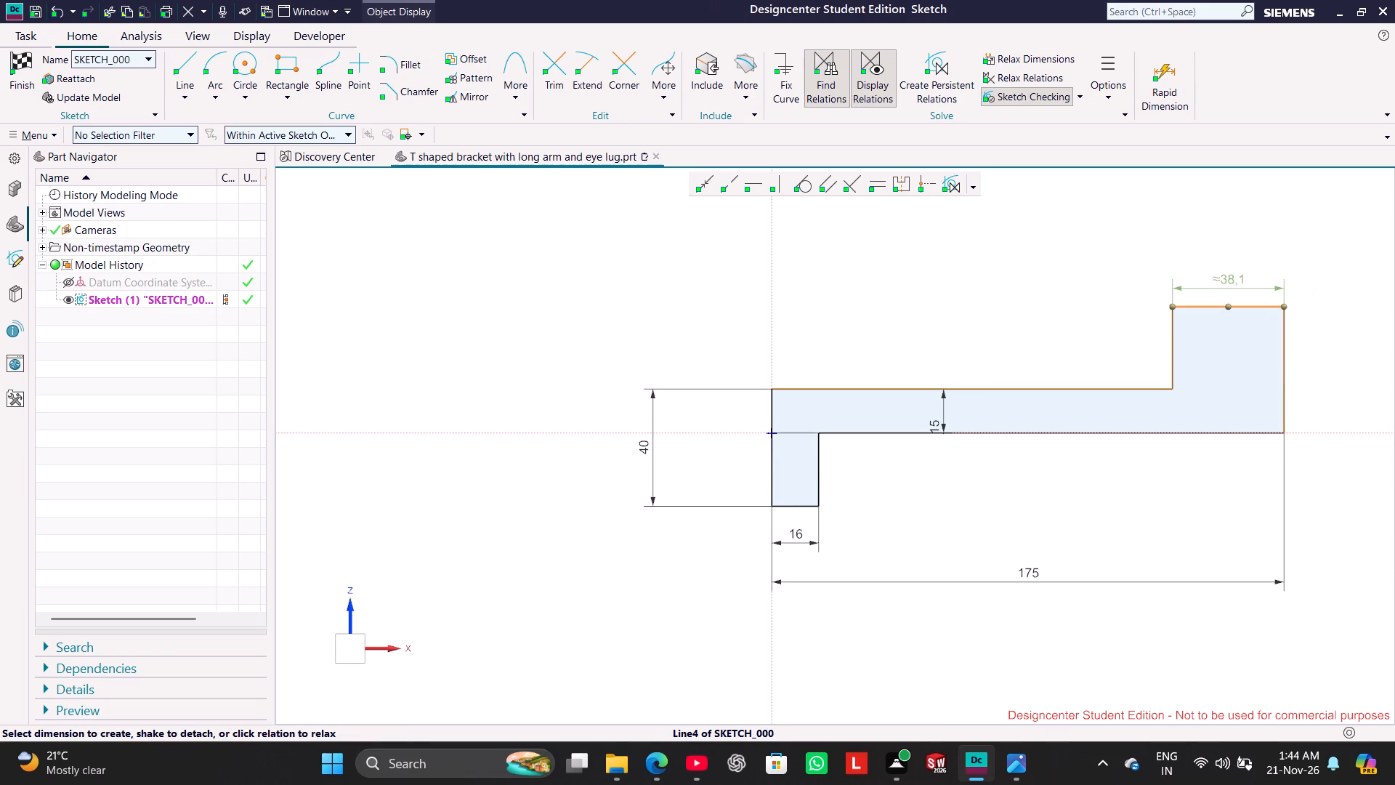
{"action": "double_click", "coordinate": [1237, 273]}
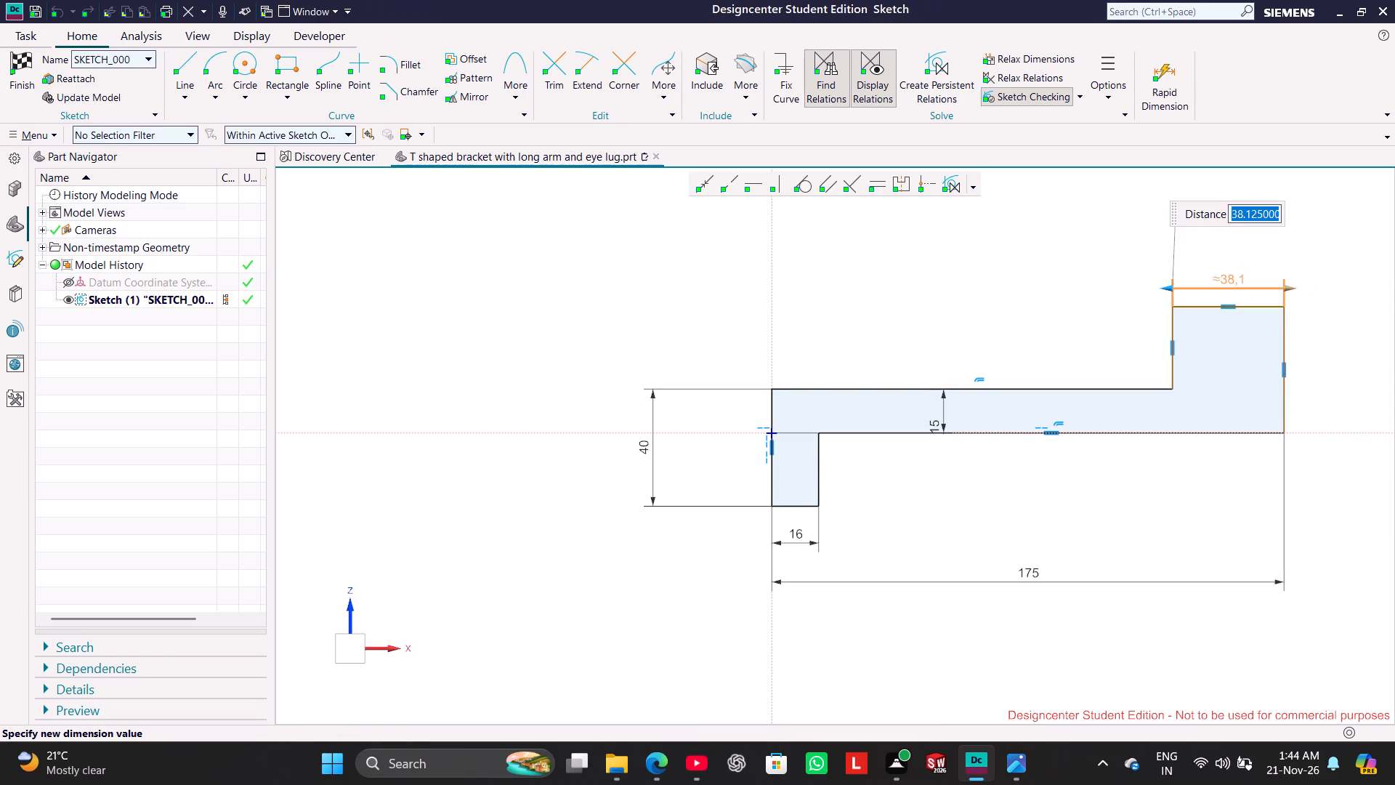
{"action": "type", "text": "15"}
{"action": "key", "text": "Return"}
{"action": "left_click", "coordinate": [1067, 294]}
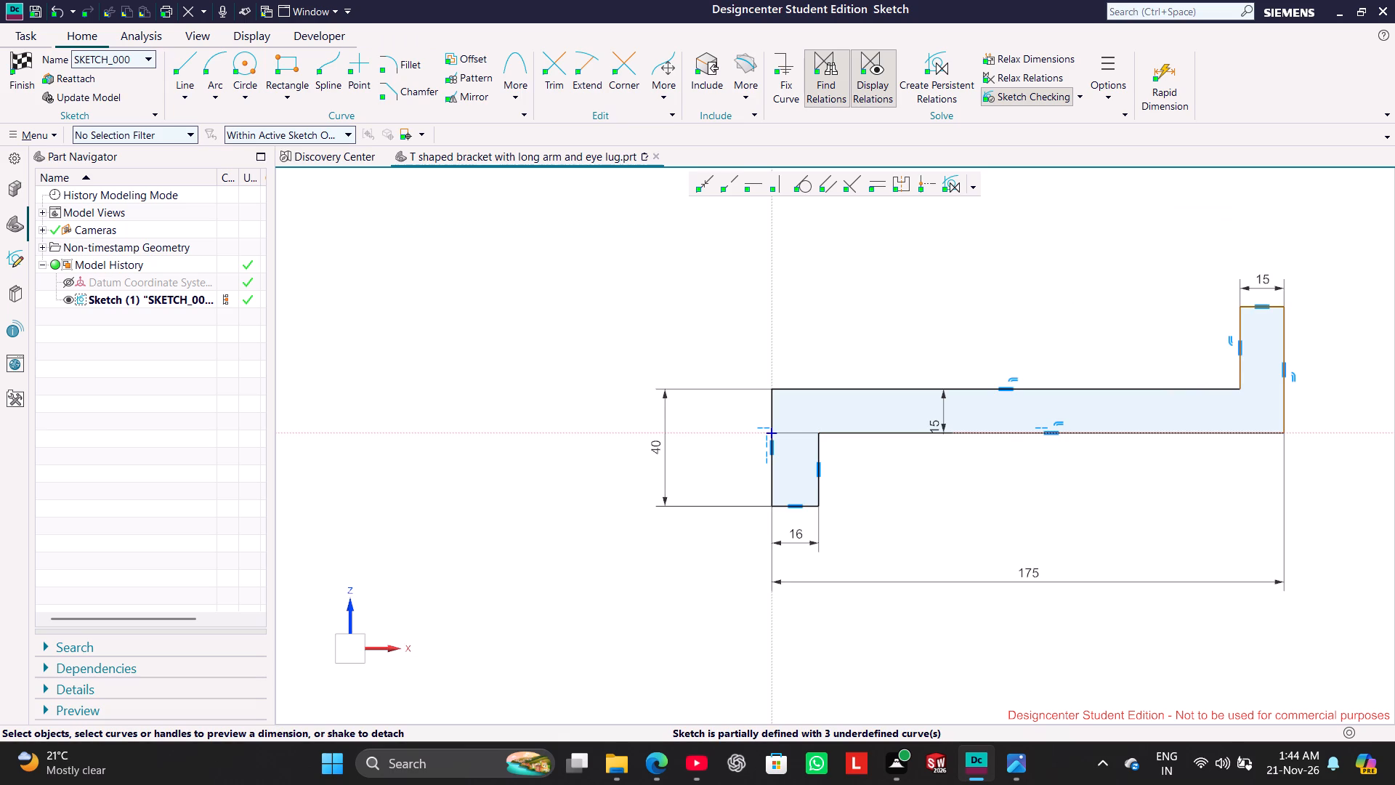
Check the drawing in Photos, then dimension the lug's height above the arm's top edge as 16+15, keeping the formula as an expression.
{"action": "left_click", "coordinate": [1030, 761]}
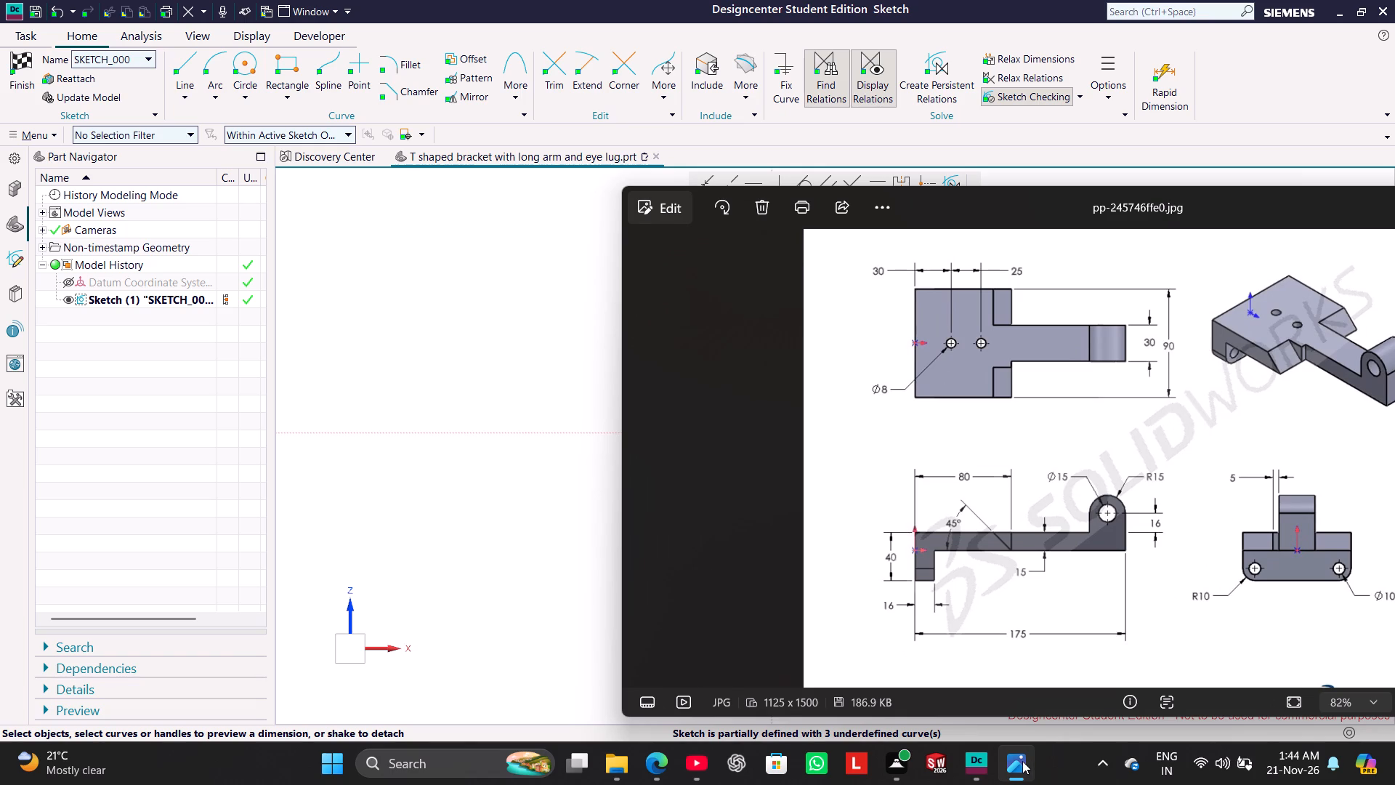
{"action": "left_click", "coordinate": [1022, 761]}
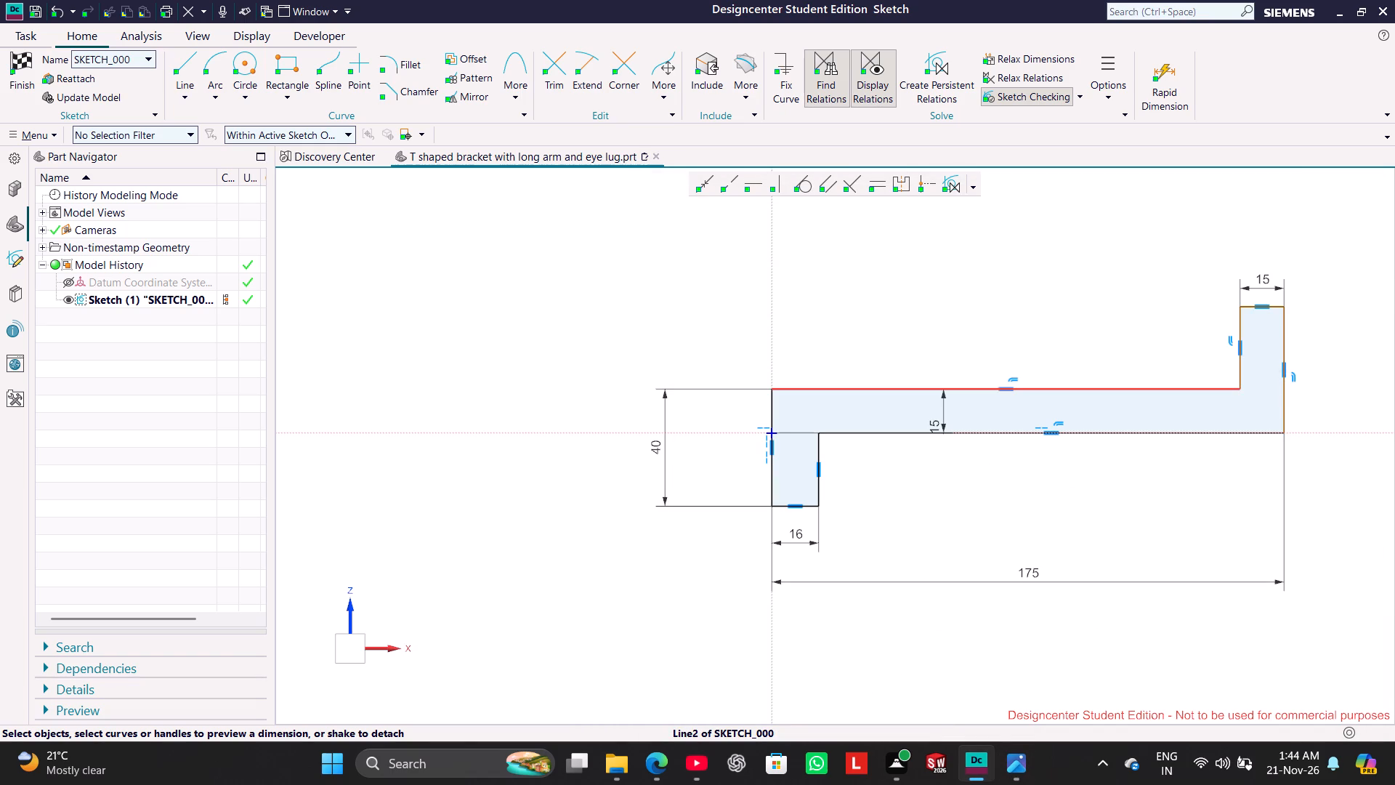
{"action": "left_click", "coordinate": [1232, 390]}
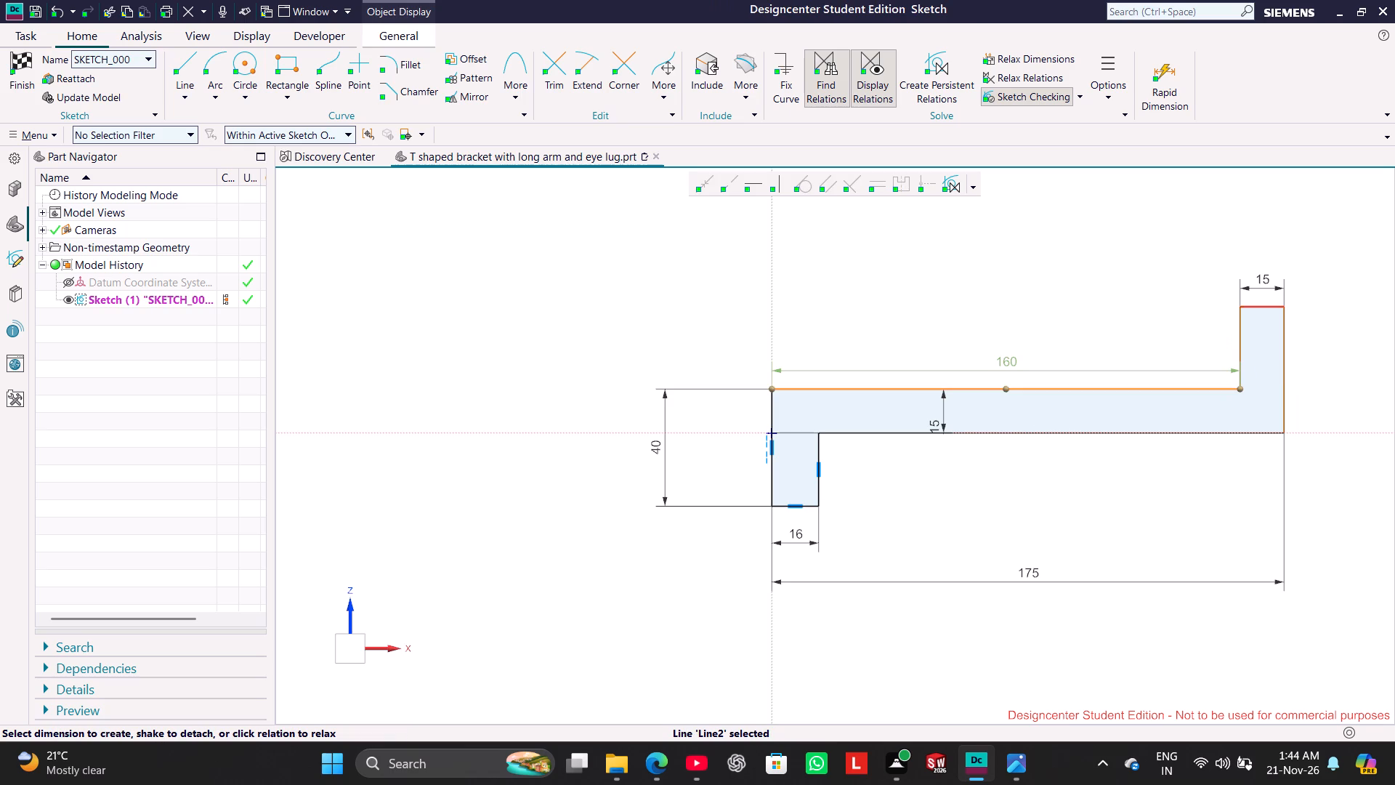
{"action": "left_click", "coordinate": [1269, 308]}
{"action": "left_click_drag", "start_coordinate": [1274, 348], "coordinate": [1327, 349]}
{"action": "double_click", "coordinate": [1328, 349]}
{"action": "double_click", "coordinate": [1328, 349]}
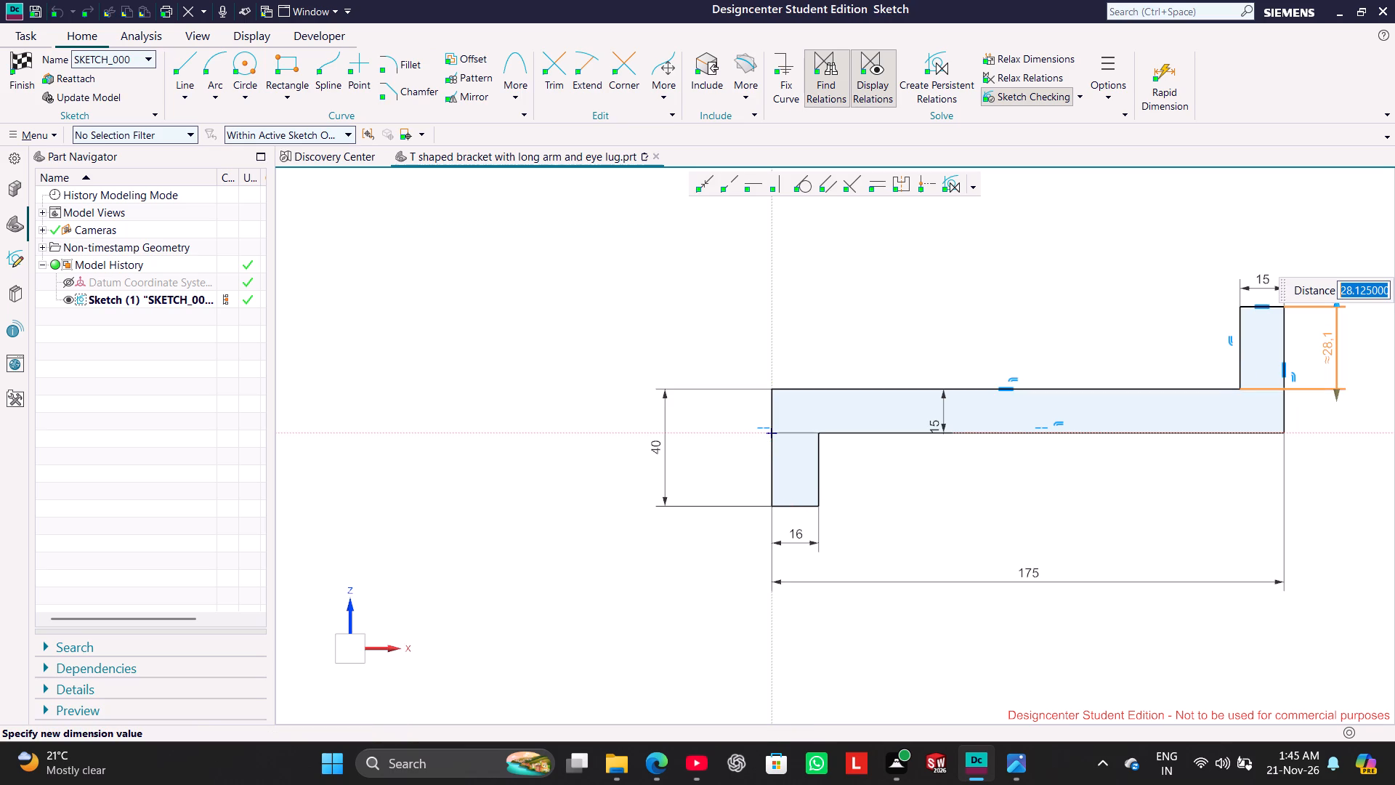
{"action": "type", "text": "16+15"}
{"action": "key", "text": "Return"}
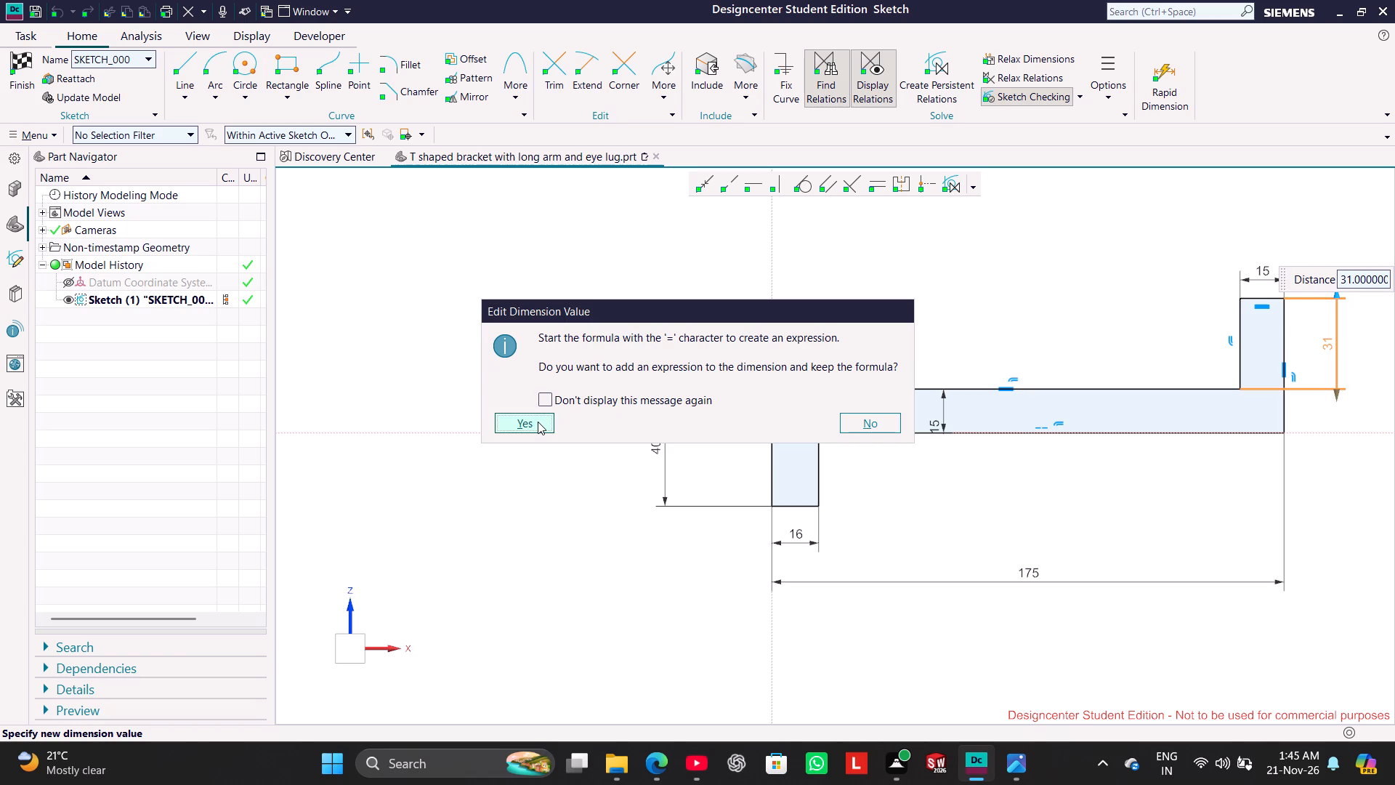
{"action": "left_click", "coordinate": [538, 422]}
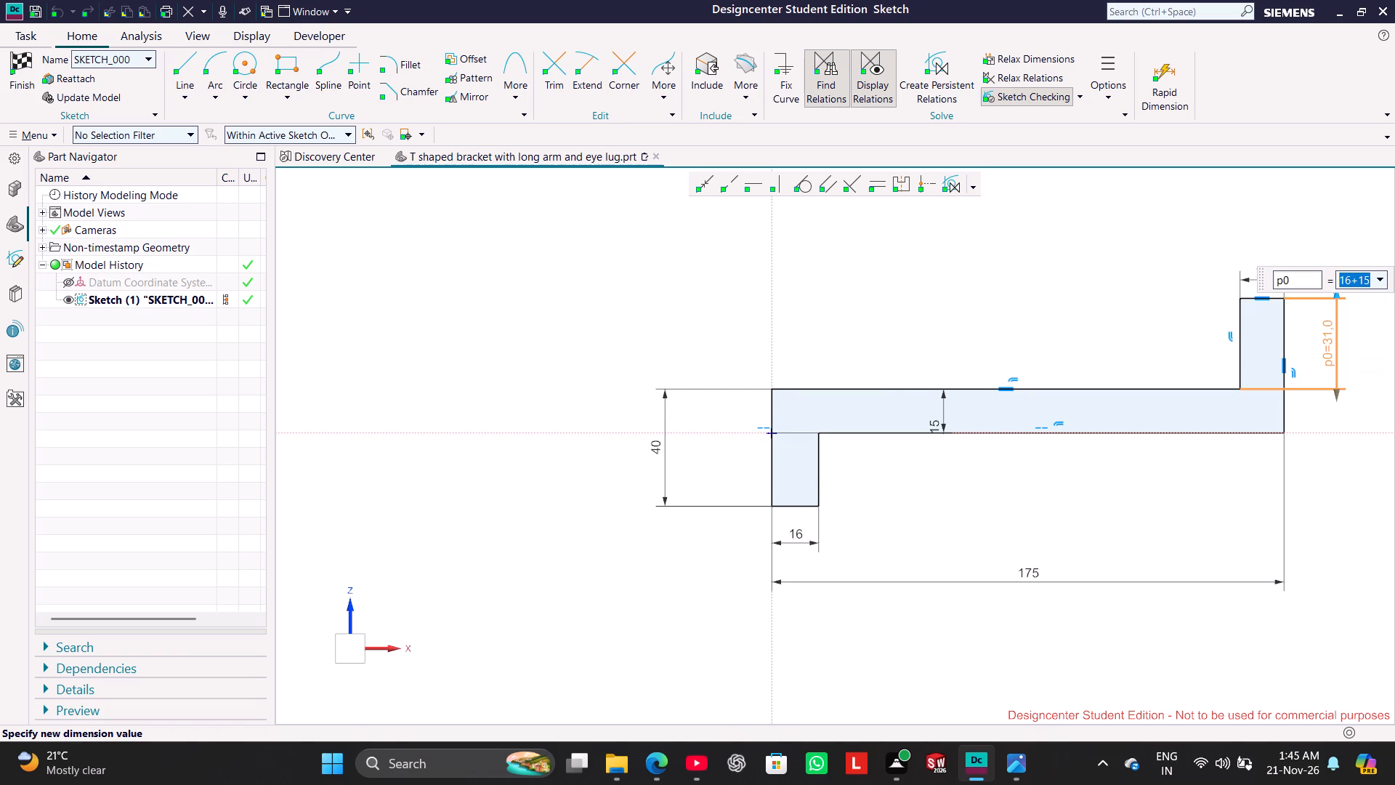
{"action": "left_click", "coordinate": [982, 270]}
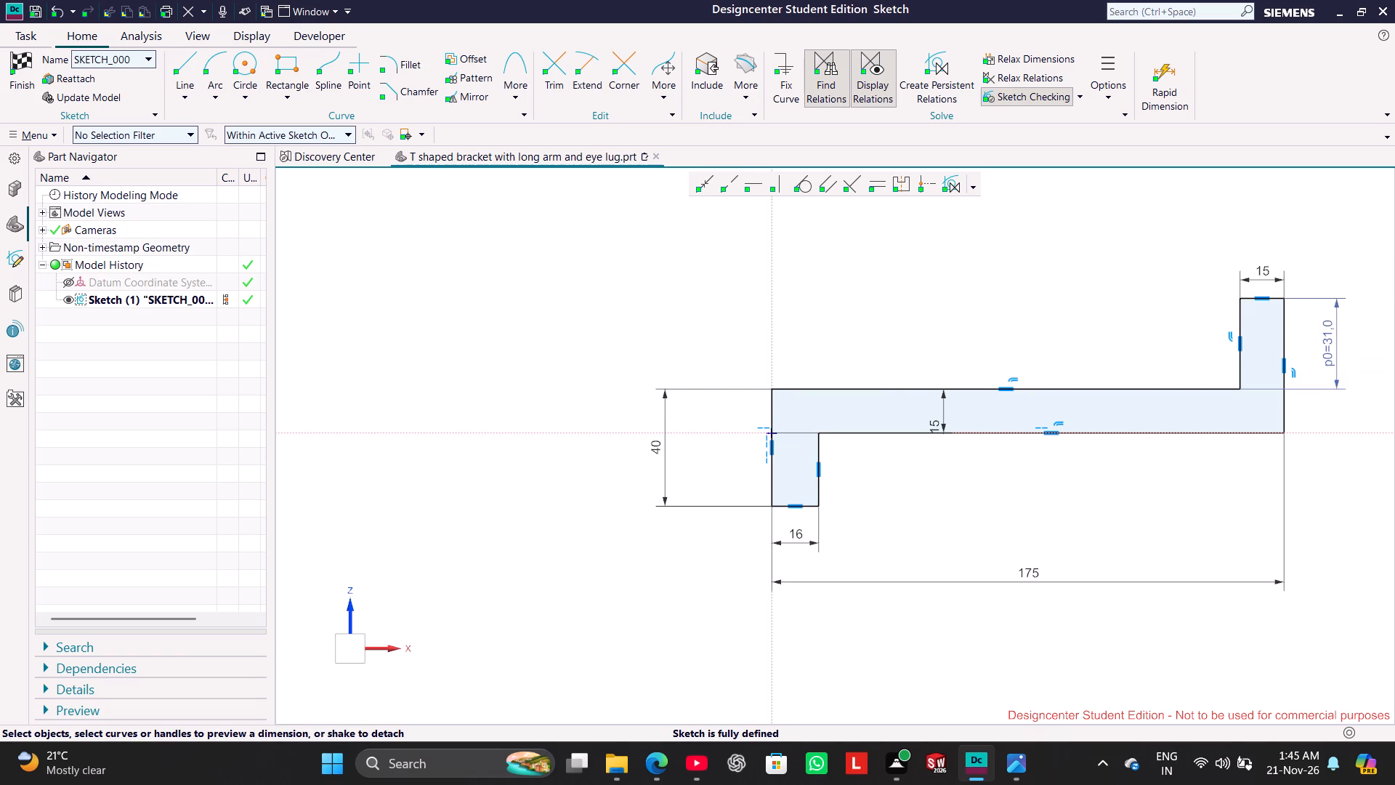
Finish the side-profile sketch.
{"action": "left_click", "coordinate": [26, 77]}
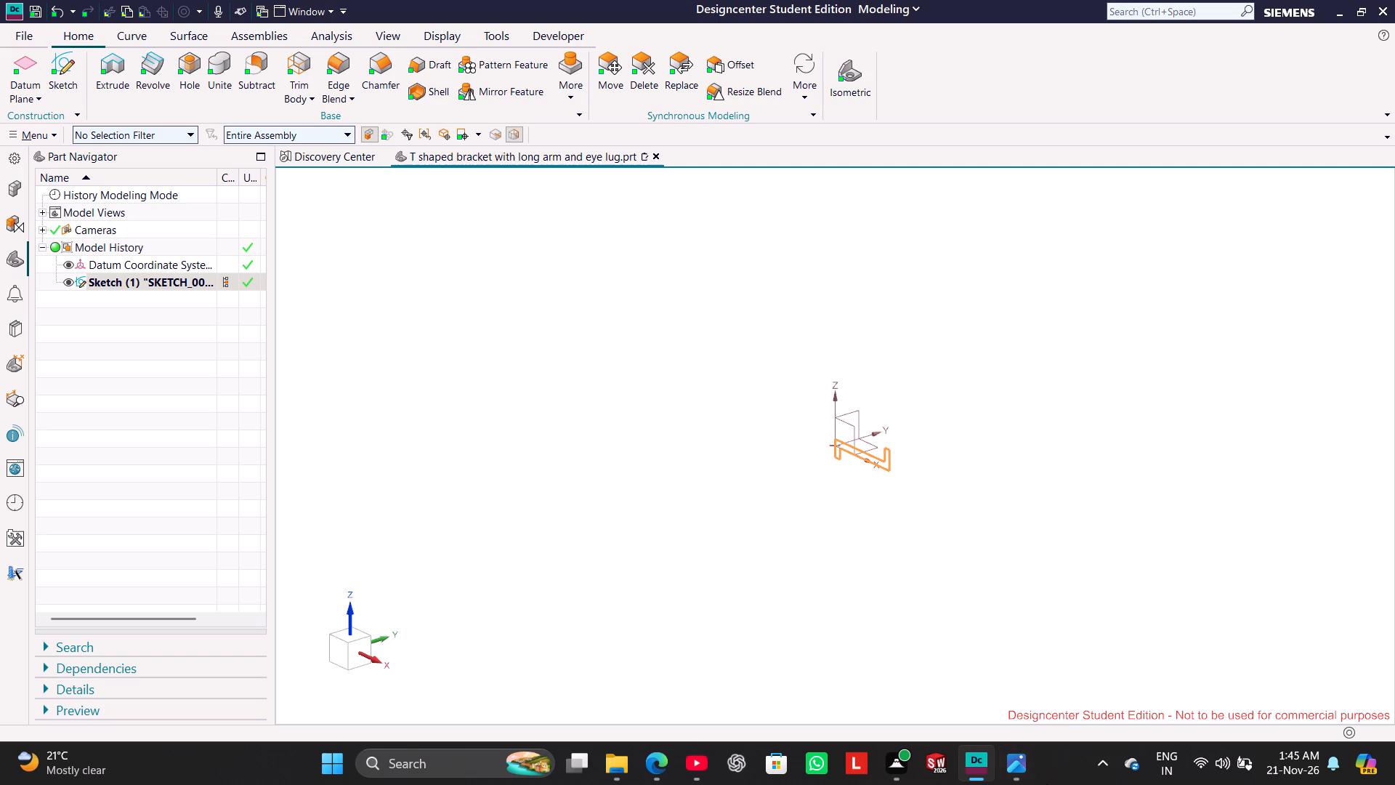
Check the drawing in Photos, then extrude the side-profile sketch symmetrically with a 90 mm width.
{"action": "left_click", "coordinate": [1021, 762]}
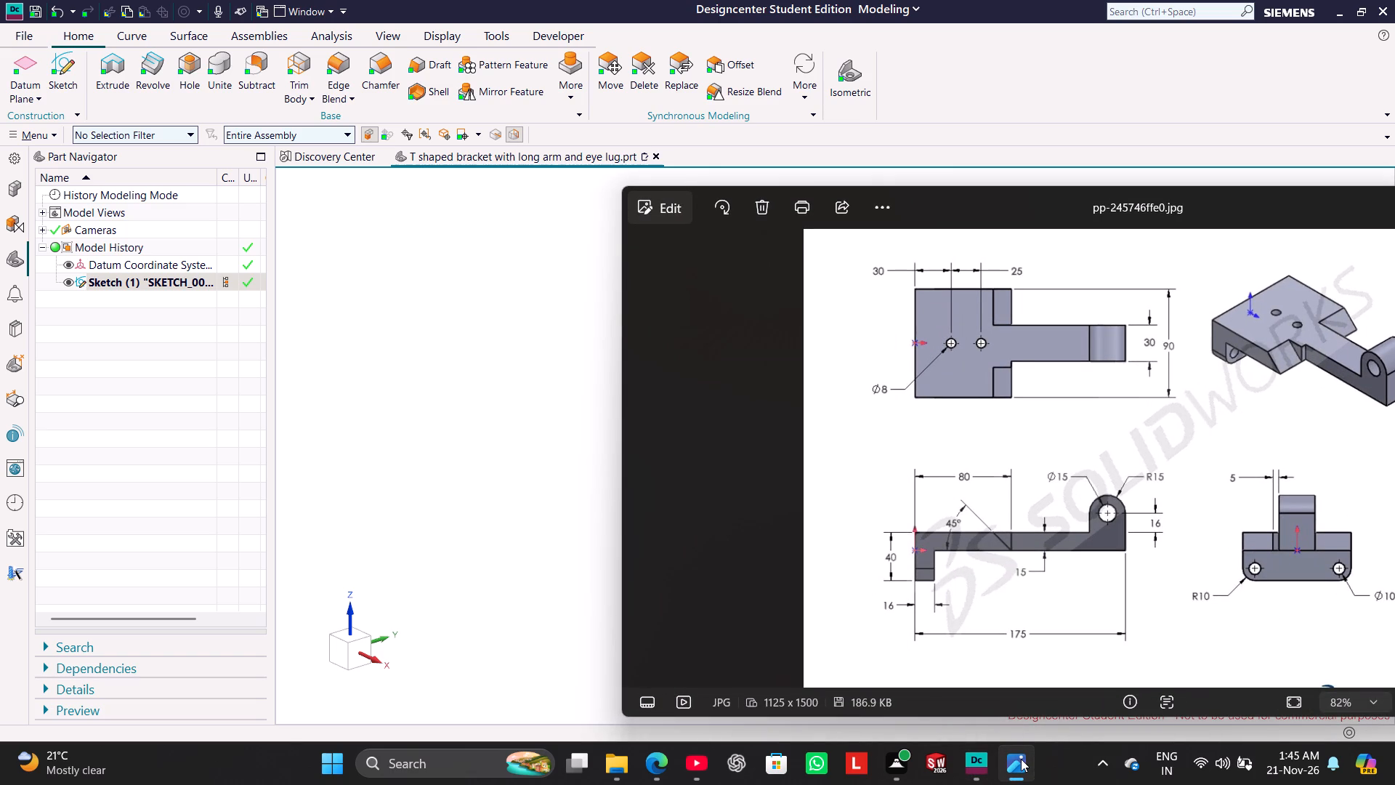
{"action": "left_click", "coordinate": [1021, 759]}
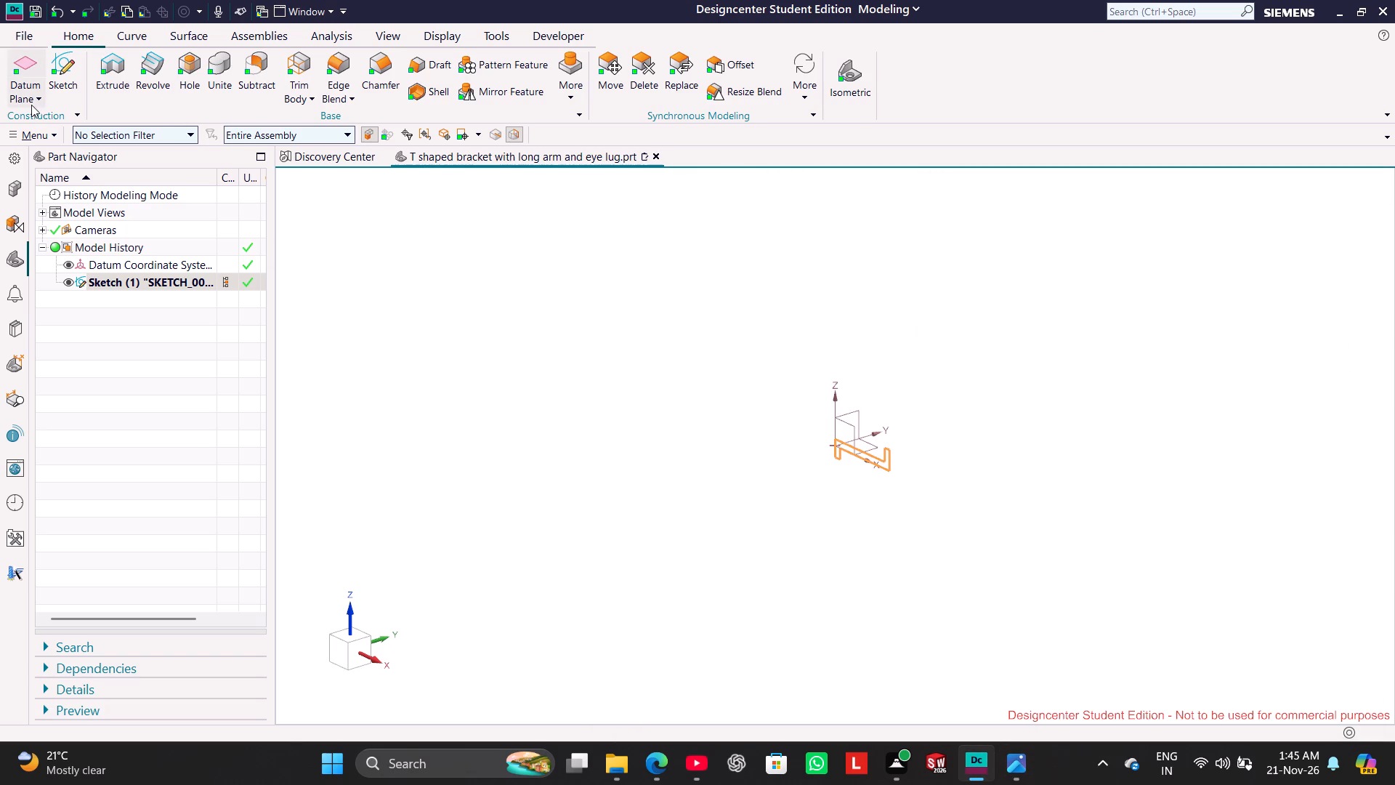
{"action": "right_click", "coordinate": [184, 285]}
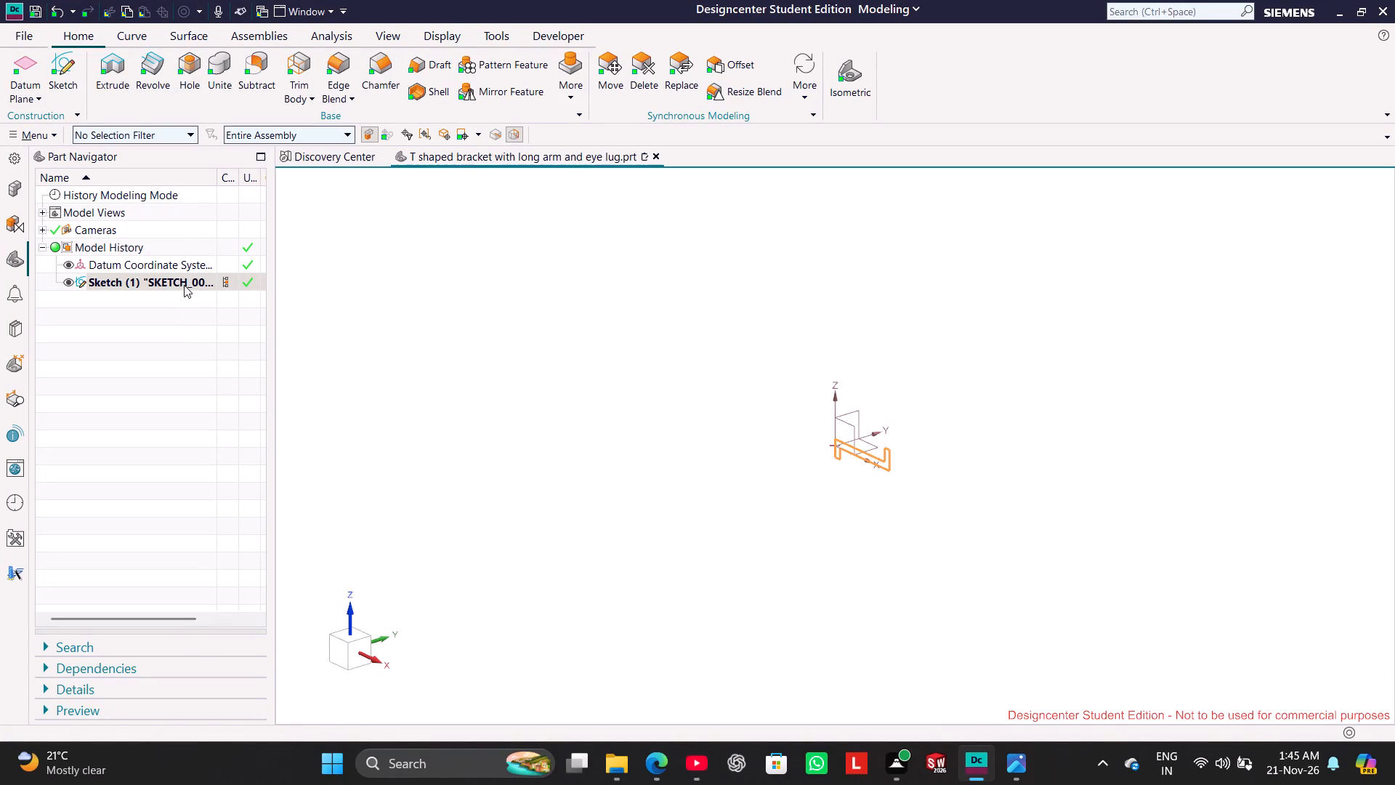
{"action": "left_click", "coordinate": [243, 263]}
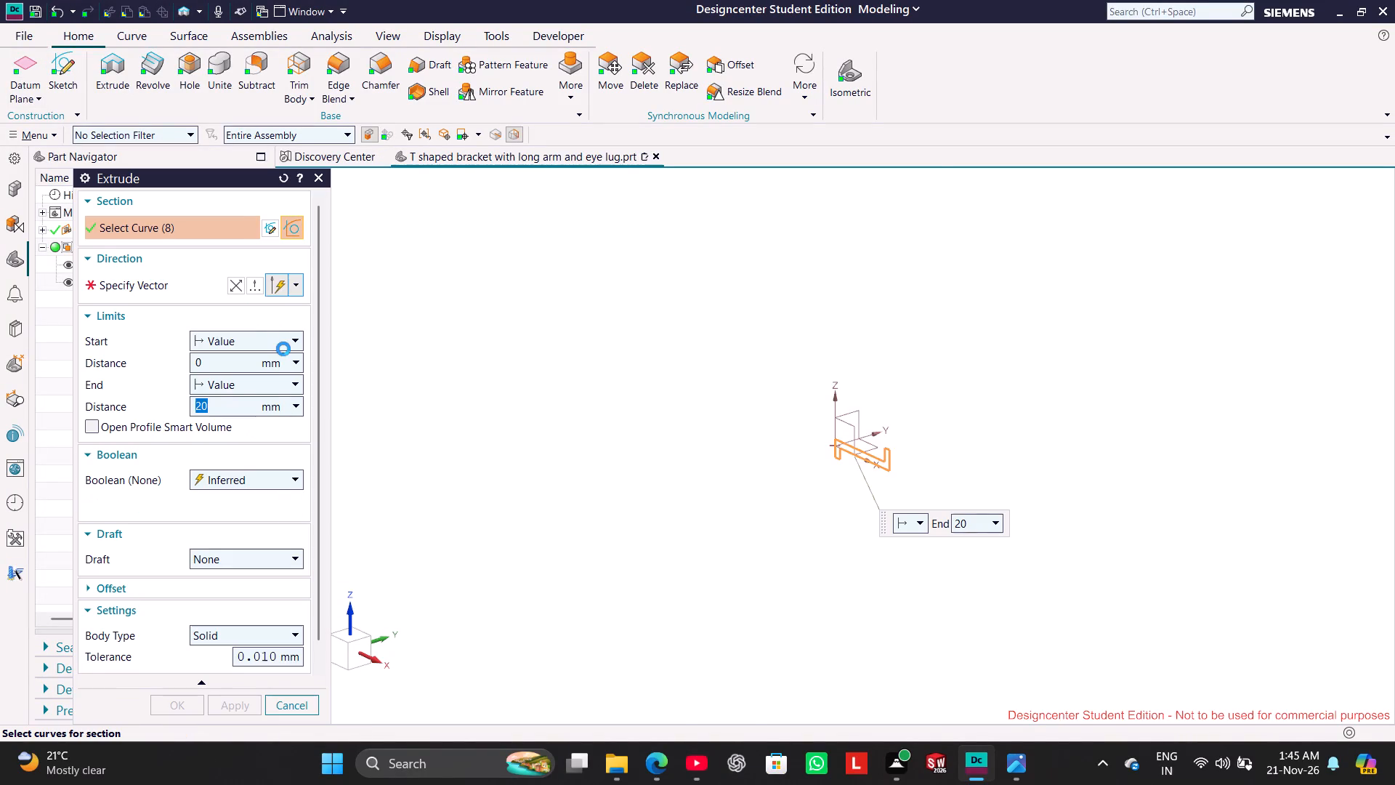
{"action": "left_click", "coordinate": [307, 338]}
{"action": "left_click", "coordinate": [289, 375]}
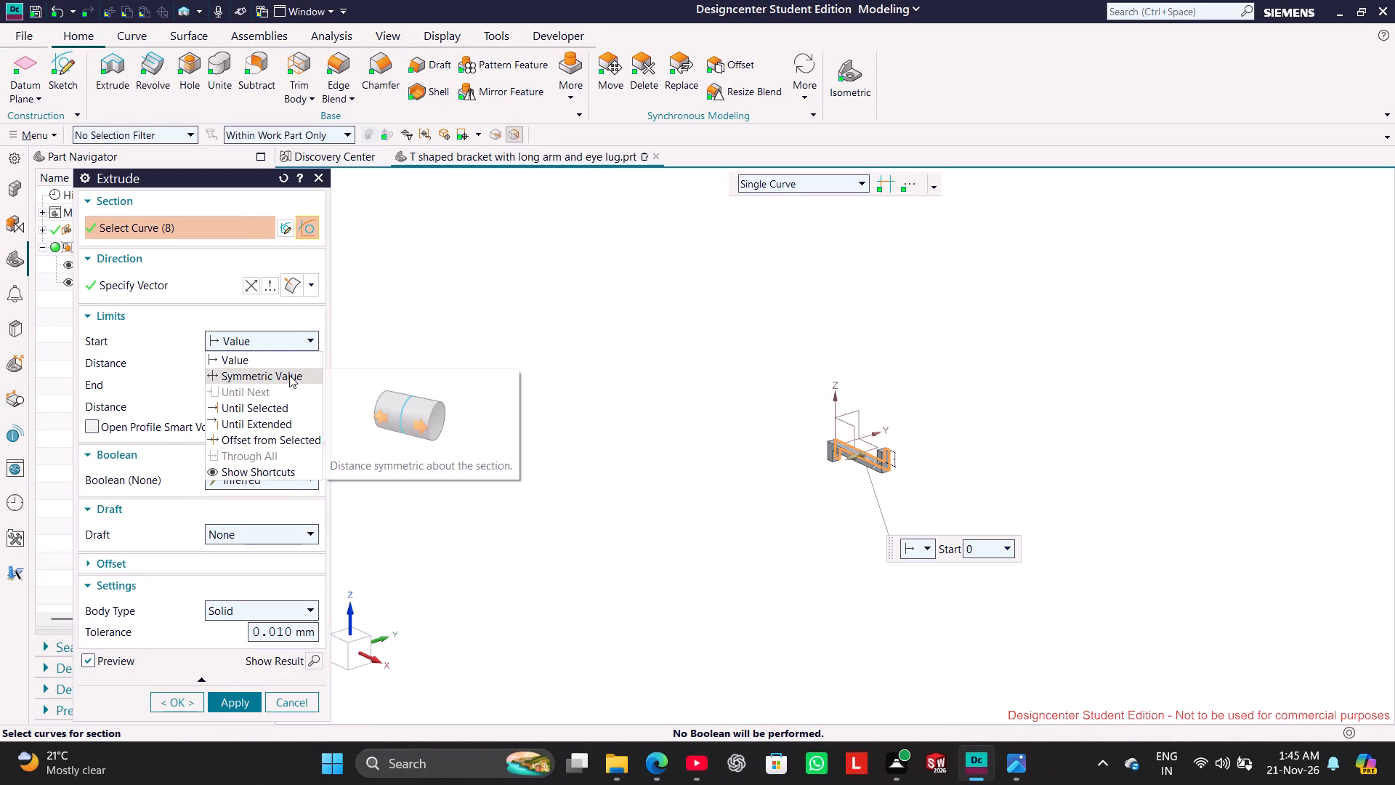
{"action": "type", "text": "90"}
{"action": "key", "text": "Return"}
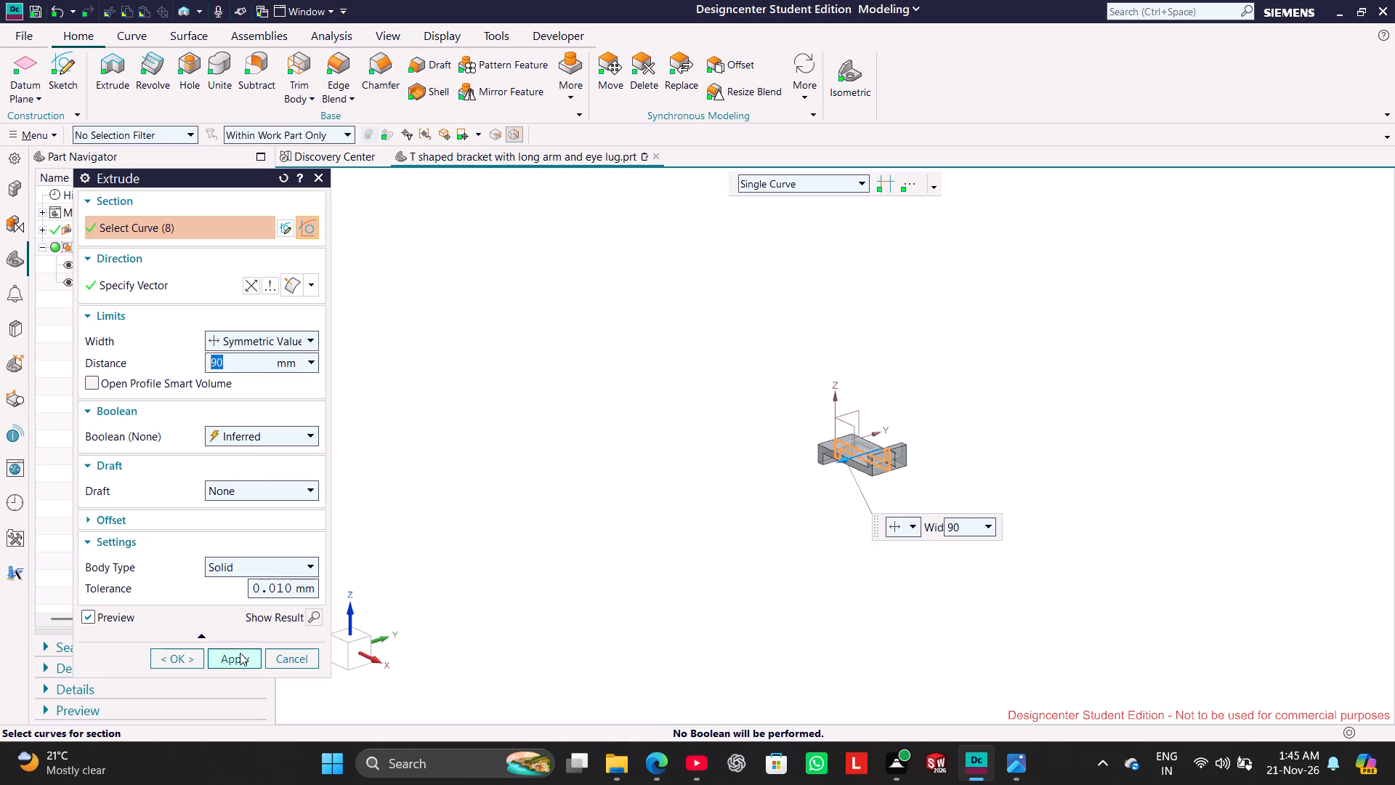
{"action": "left_click", "coordinate": [240, 653]}
{"action": "left_click", "coordinate": [299, 664]}
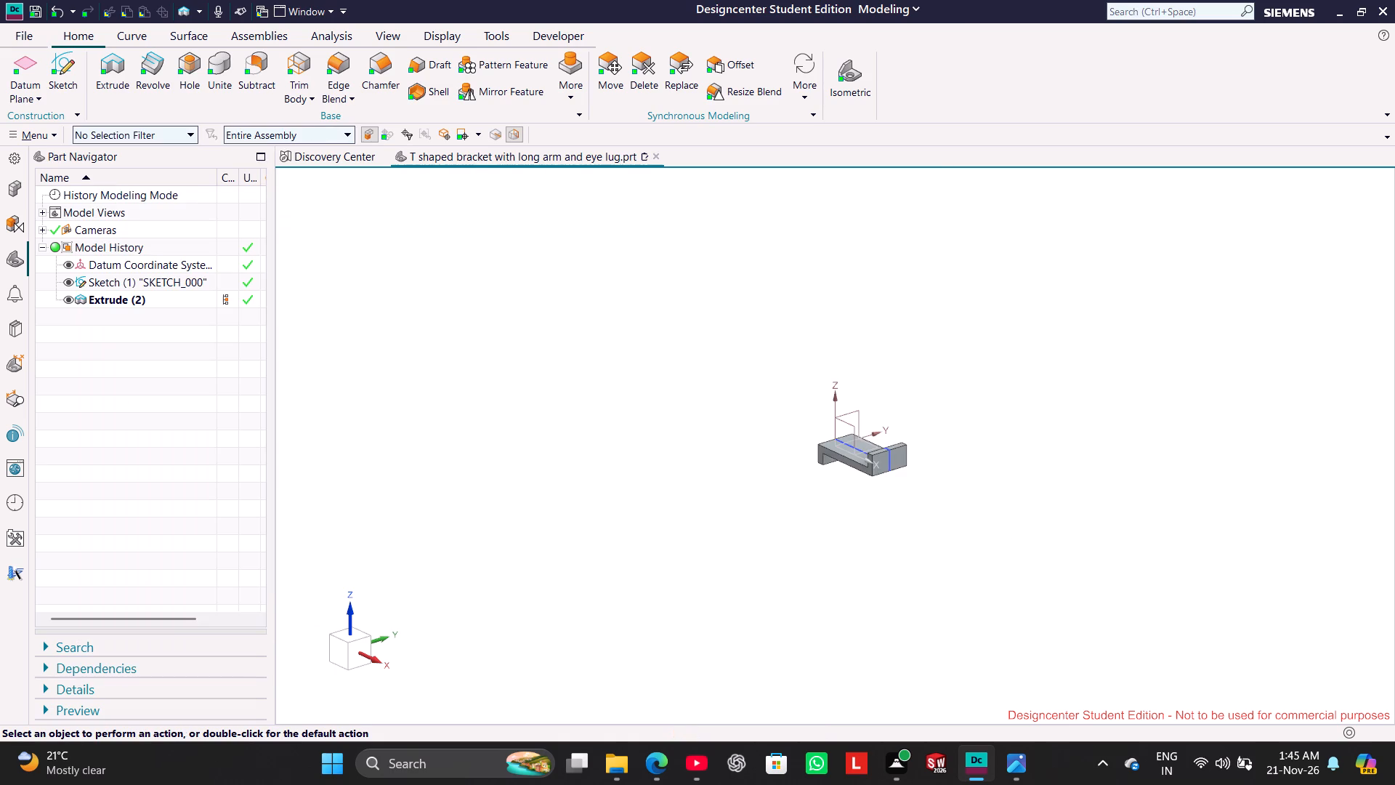
{"action": "left_click", "coordinate": [554, 430]}
{"action": "left_click", "coordinate": [773, 292]}
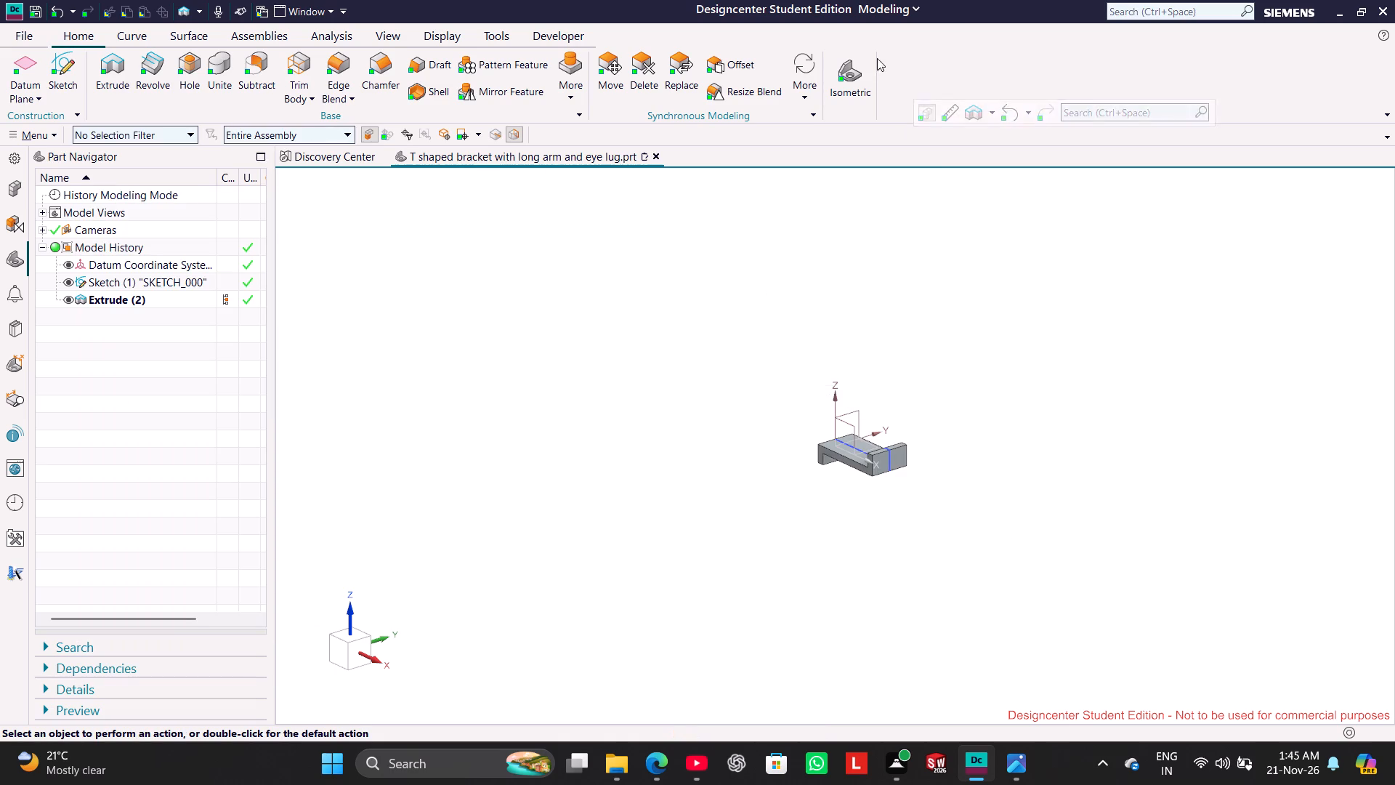
Switch to the isometric view and hide the side-profile sketch.
{"action": "left_click", "coordinate": [852, 60]}
{"action": "scroll", "coordinate": [456, 275], "scroll_direction": "down", "scroll_amount": 1}
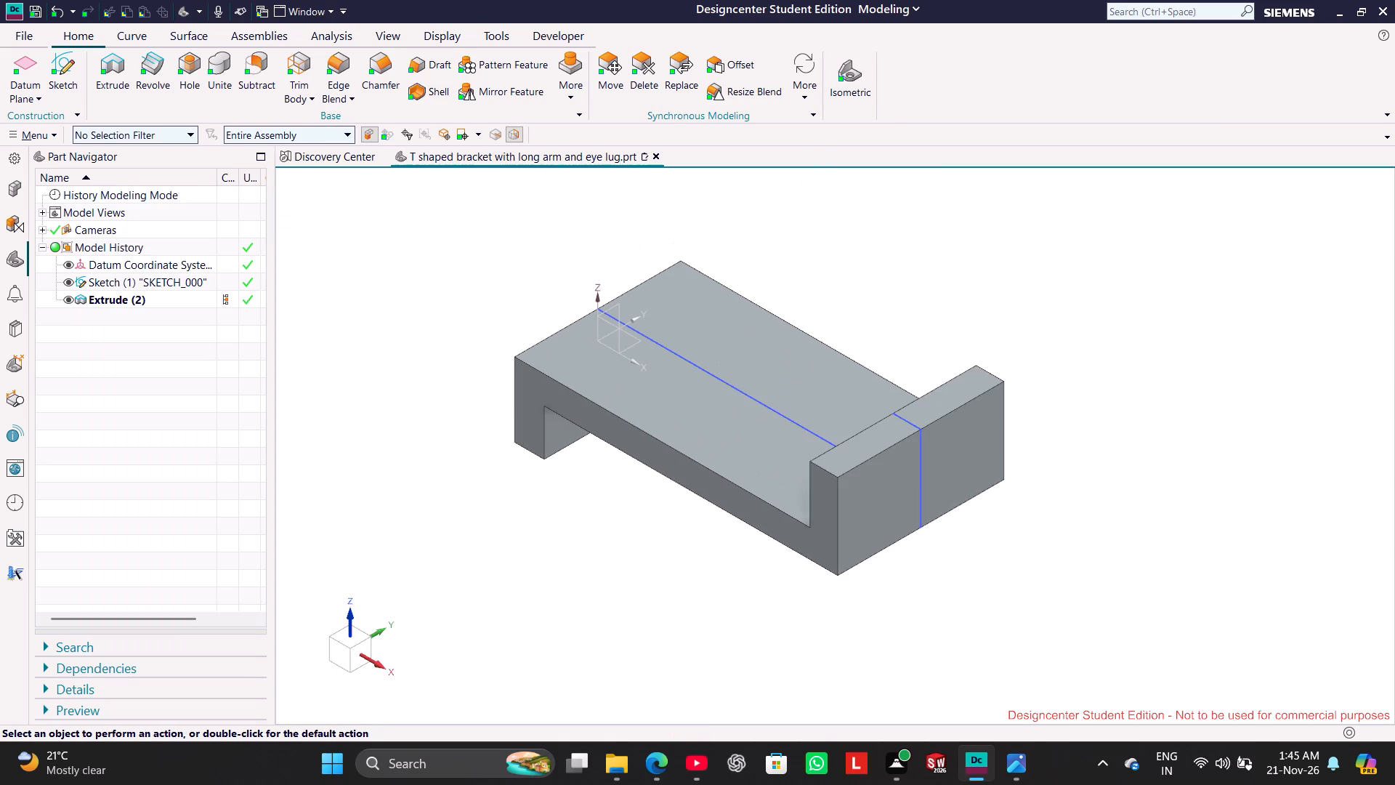
{"action": "left_click", "coordinate": [70, 280]}
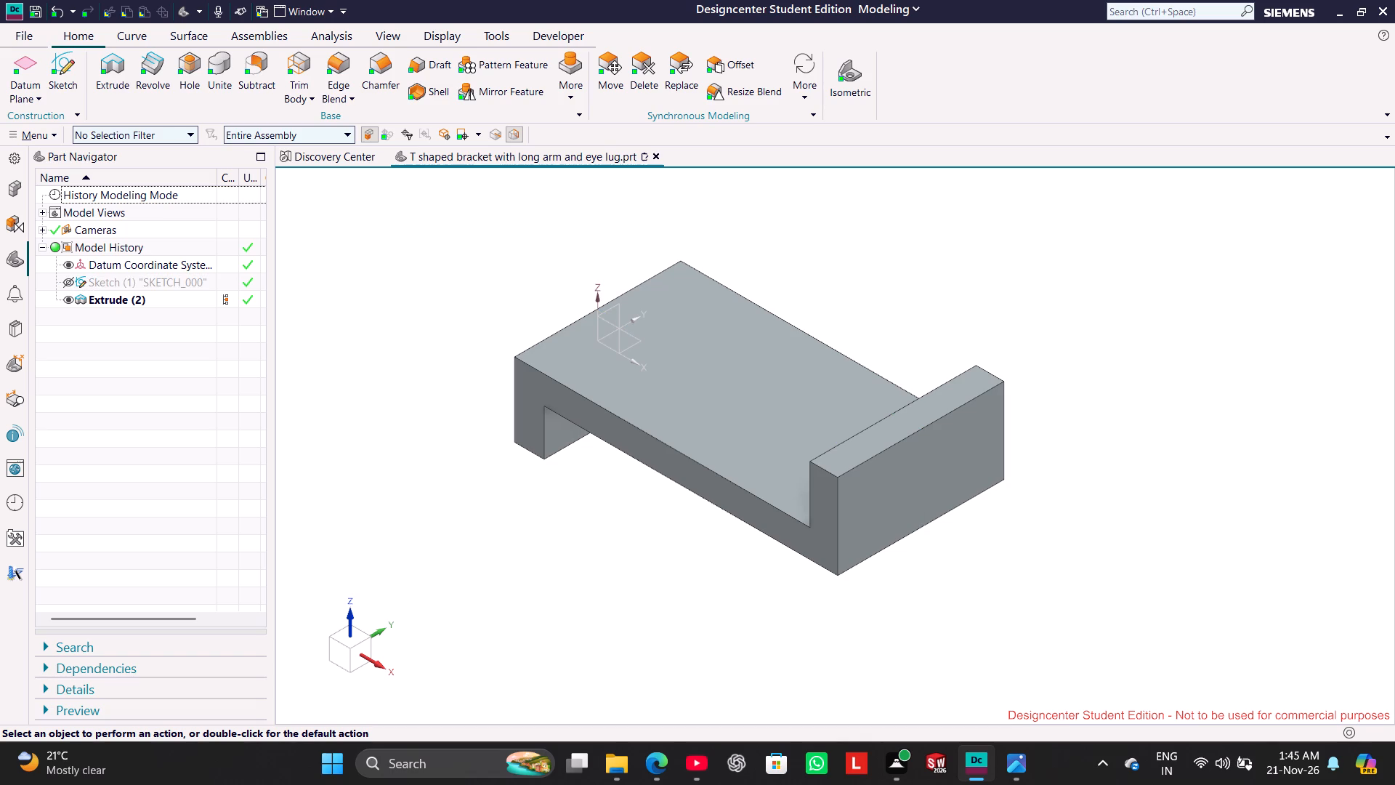
{"action": "left_click", "coordinate": [399, 267]}
Check the drawing in Photos, then create a new sketch on the Top plane.
{"action": "left_click", "coordinate": [1016, 762]}
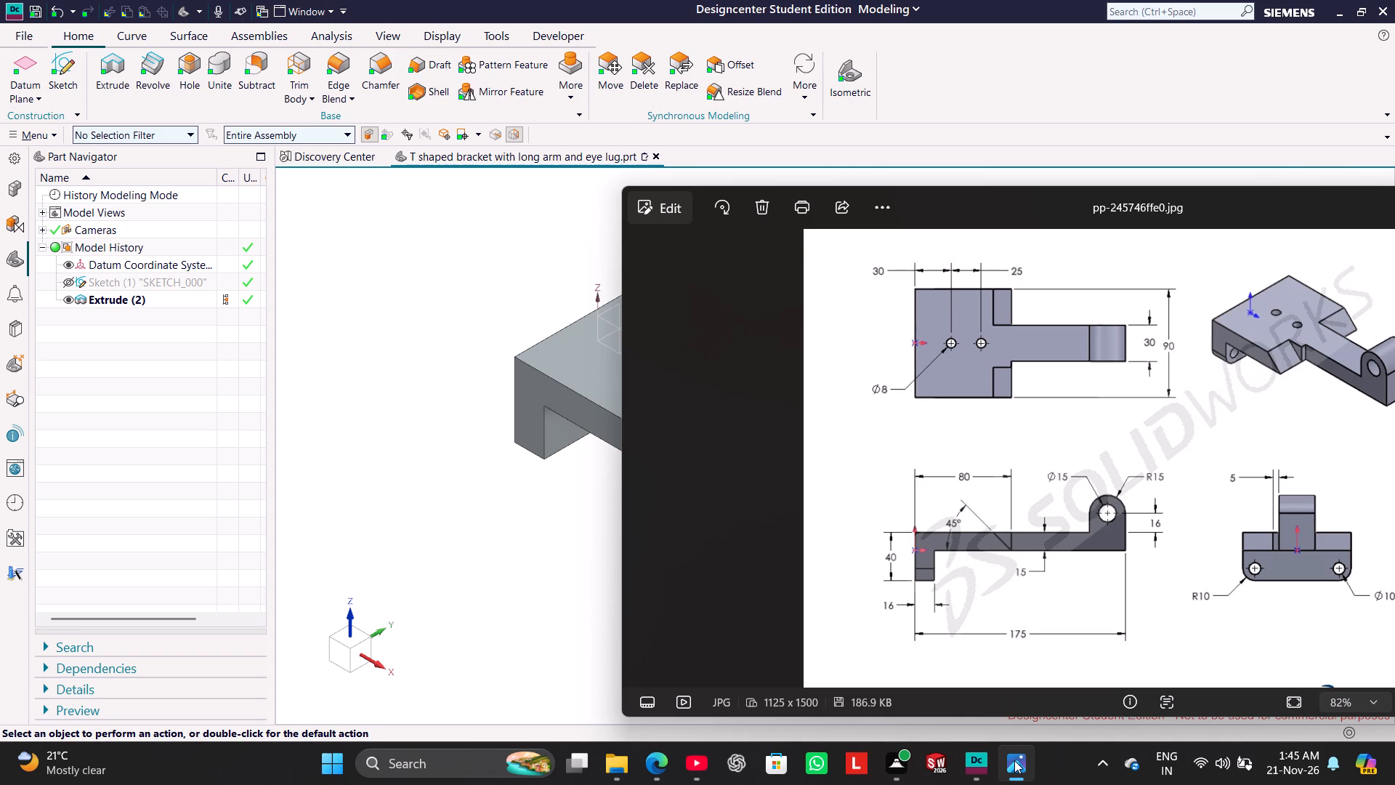
{"action": "left_click", "coordinate": [1014, 760]}
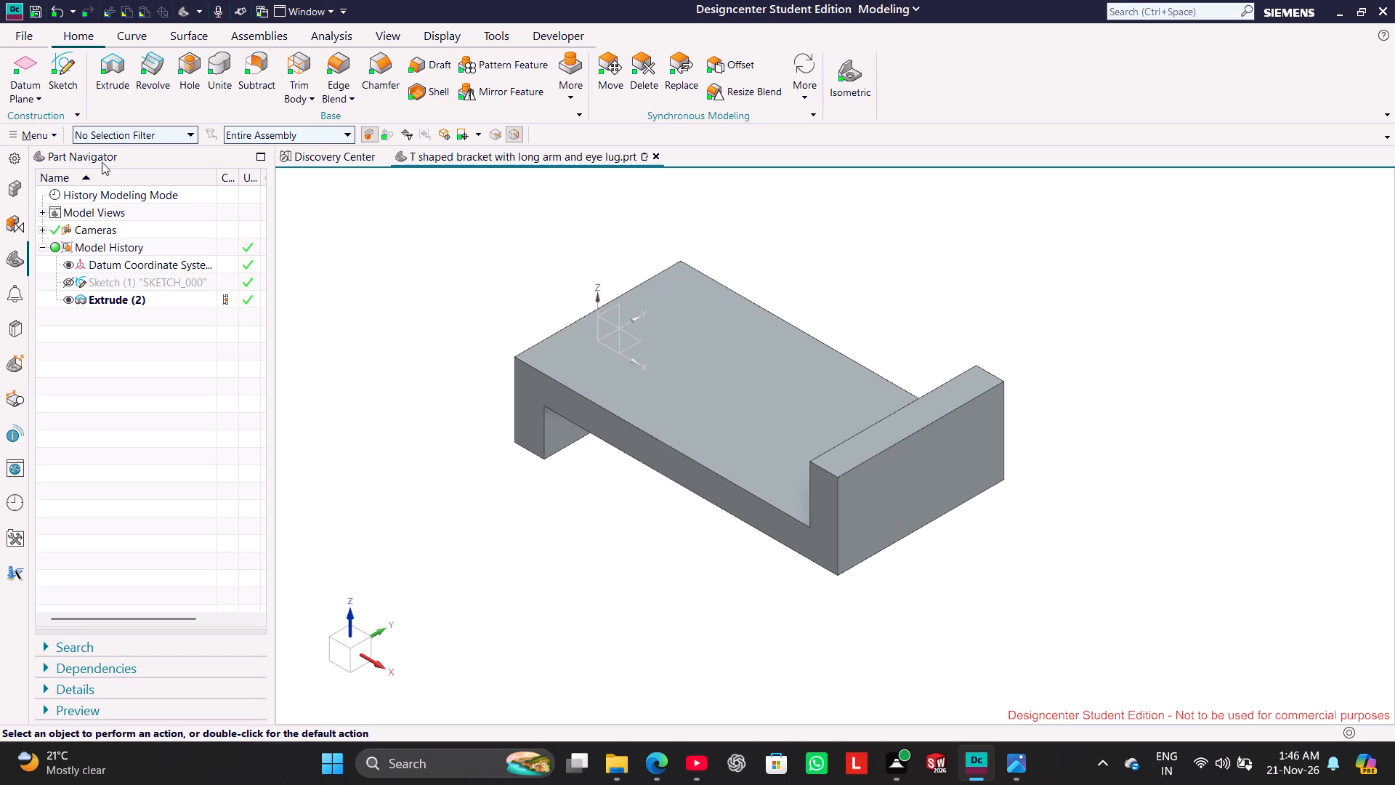
{"action": "left_click", "coordinate": [71, 80]}
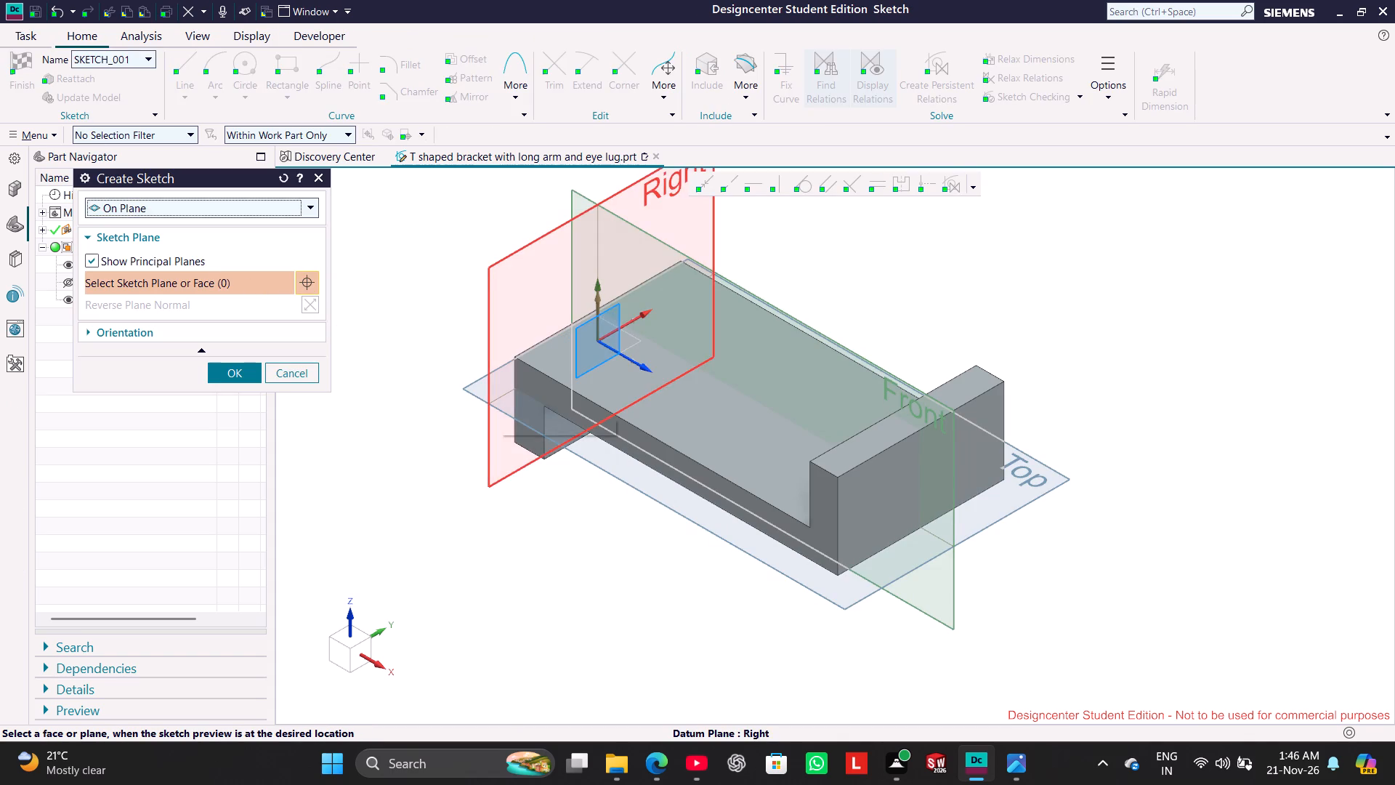
{"action": "left_click", "coordinate": [480, 396]}
{"action": "left_click", "coordinate": [221, 372]}
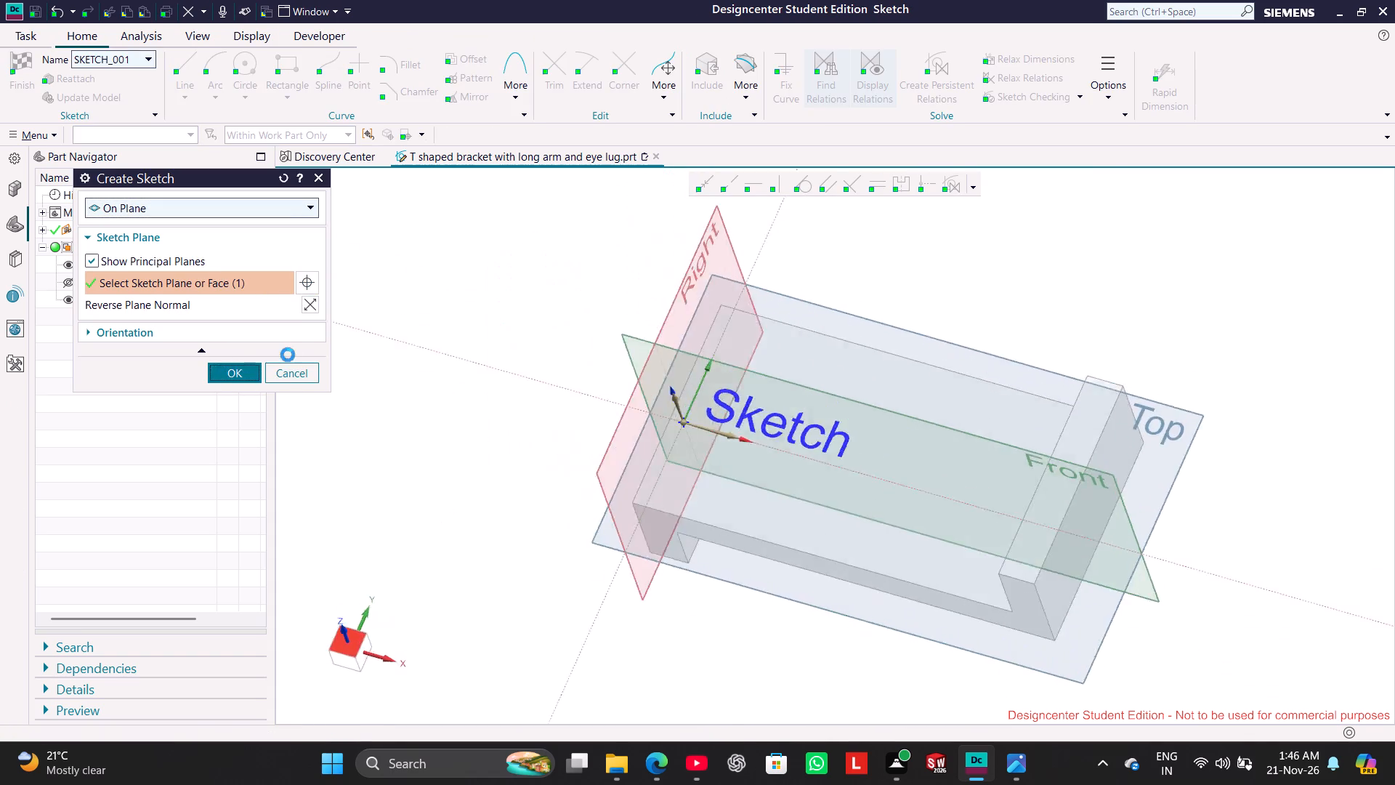
{"action": "left_click", "coordinate": [486, 297]}
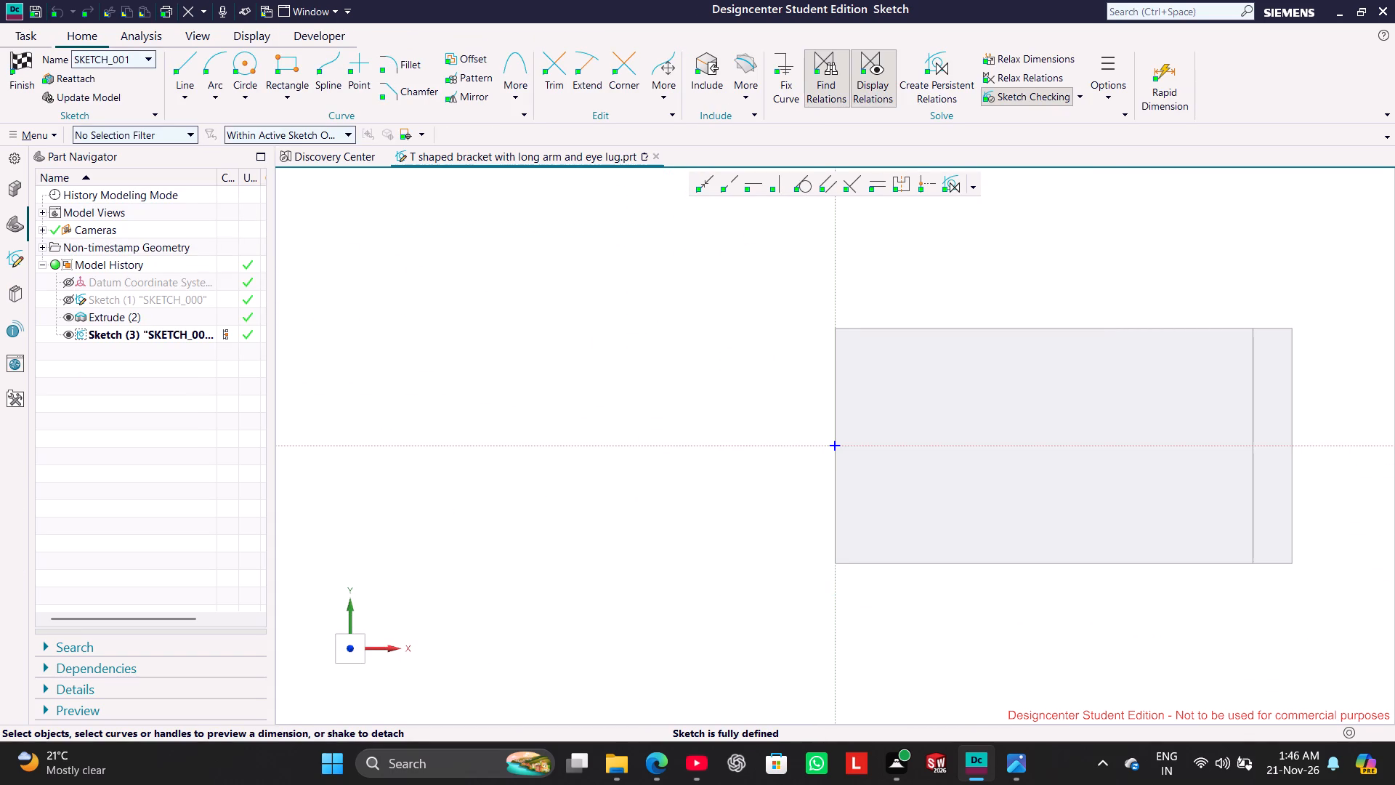
Check the drawing in Photos, then include the body's long side edges, lug end edge and lug inner edge in the sketch.
{"action": "left_click", "coordinate": [1020, 760]}
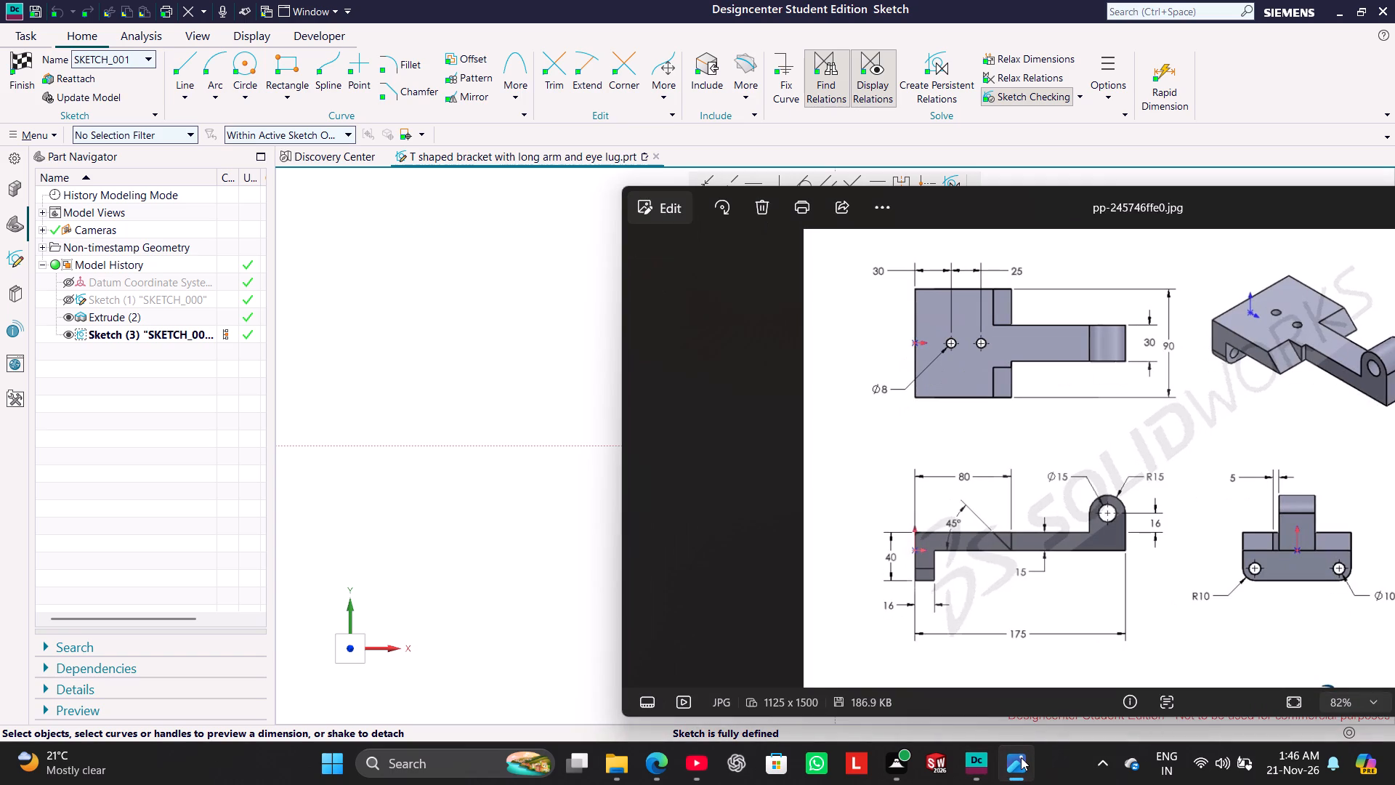
{"action": "left_click", "coordinate": [1021, 757]}
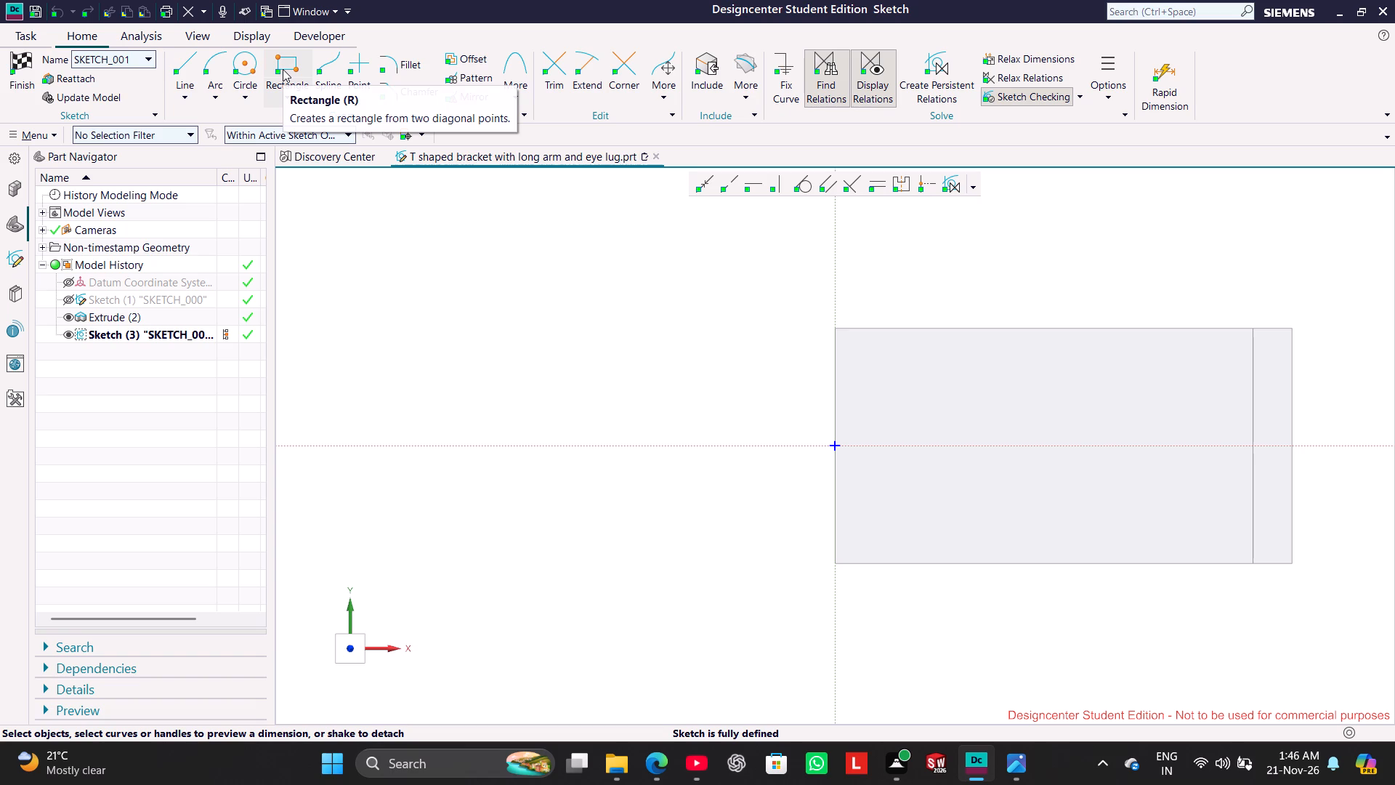
{"action": "left_click", "coordinate": [283, 69]}
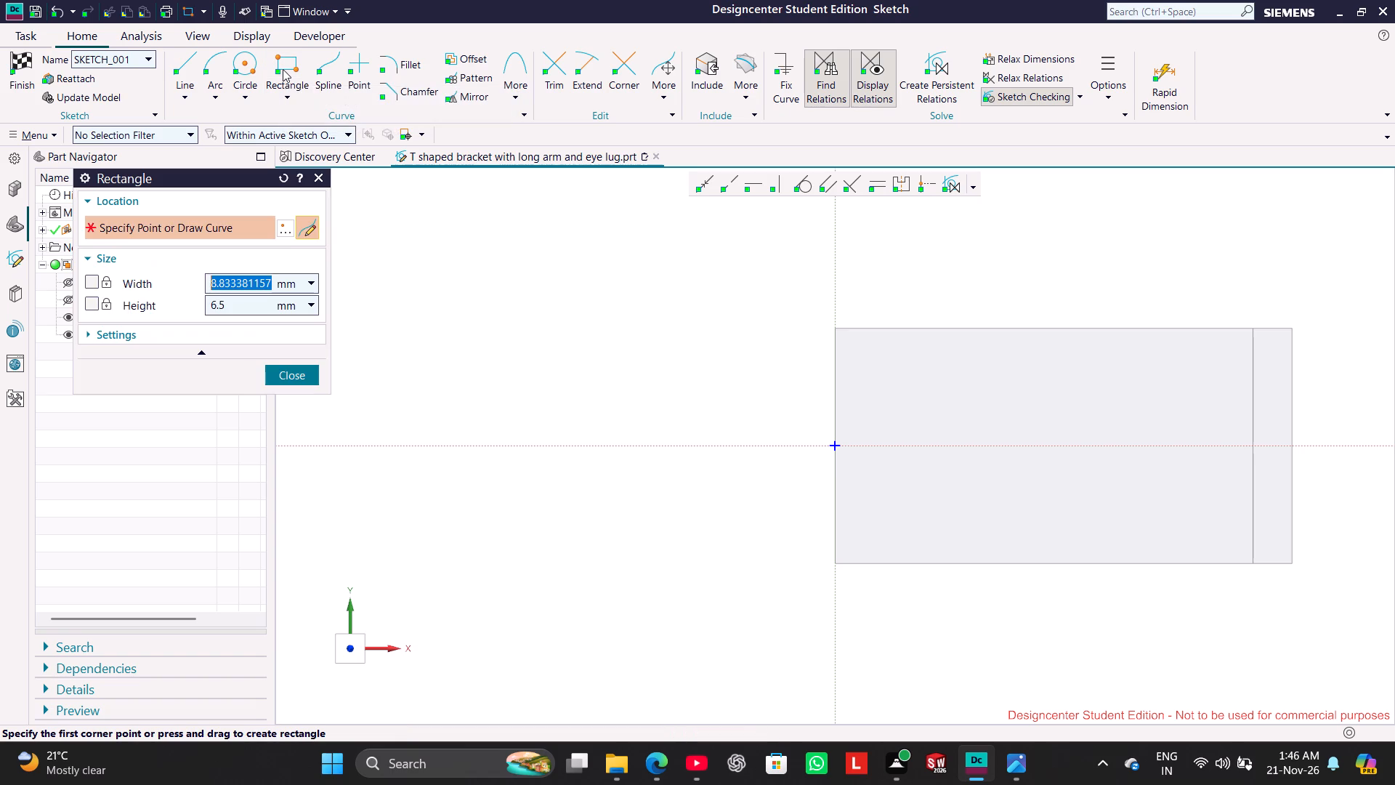
{"action": "left_click", "coordinate": [300, 376]}
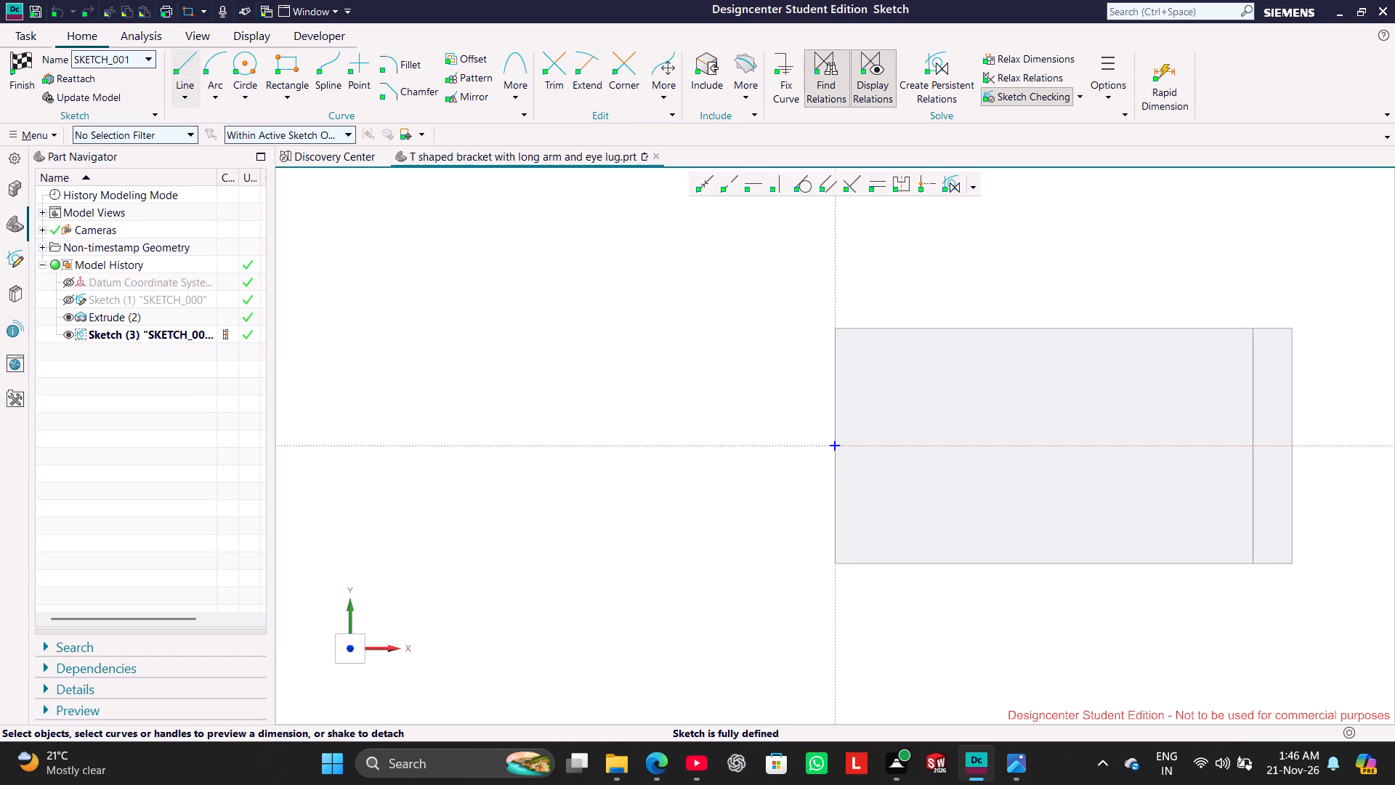
{"action": "left_click", "coordinate": [705, 83]}
{"action": "left_click", "coordinate": [894, 325]}
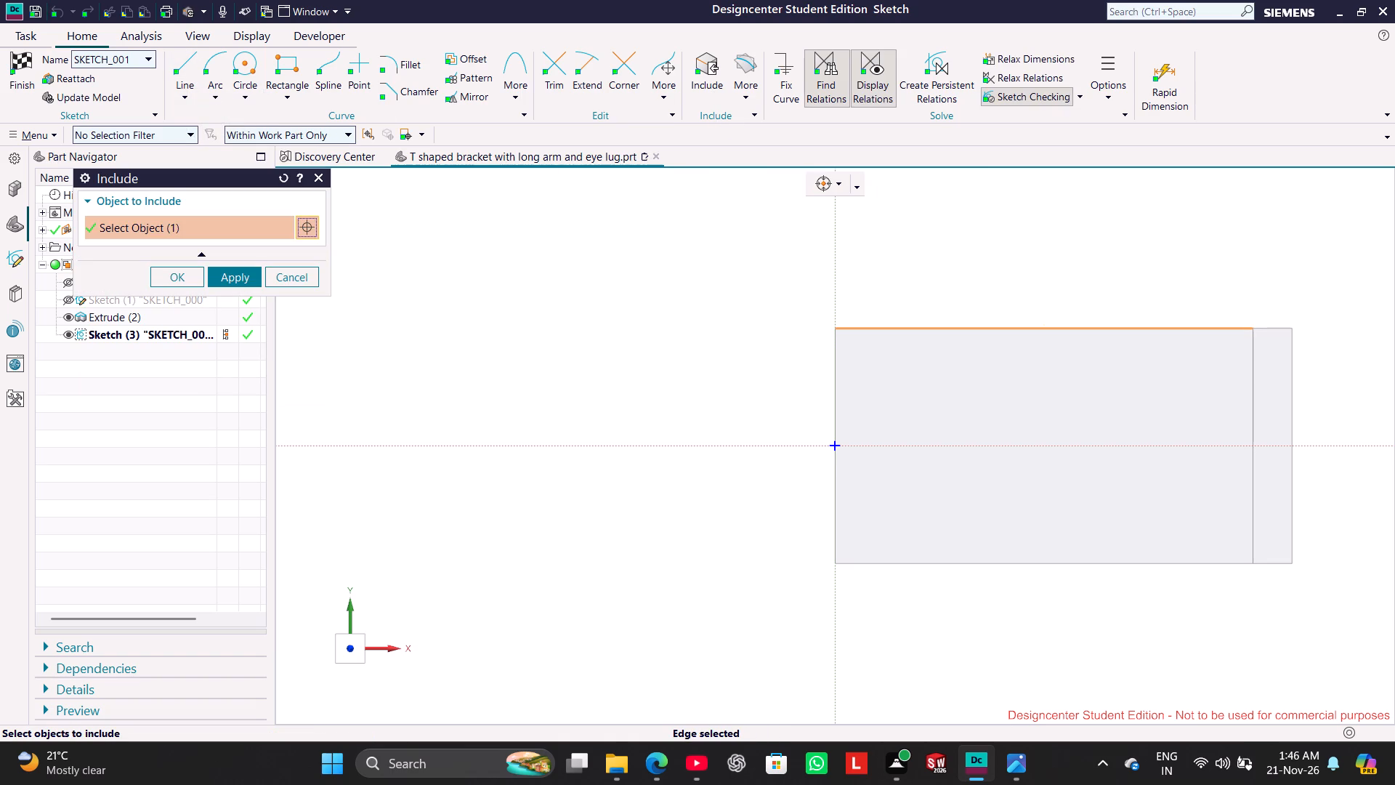
{"action": "left_click", "coordinate": [1301, 374]}
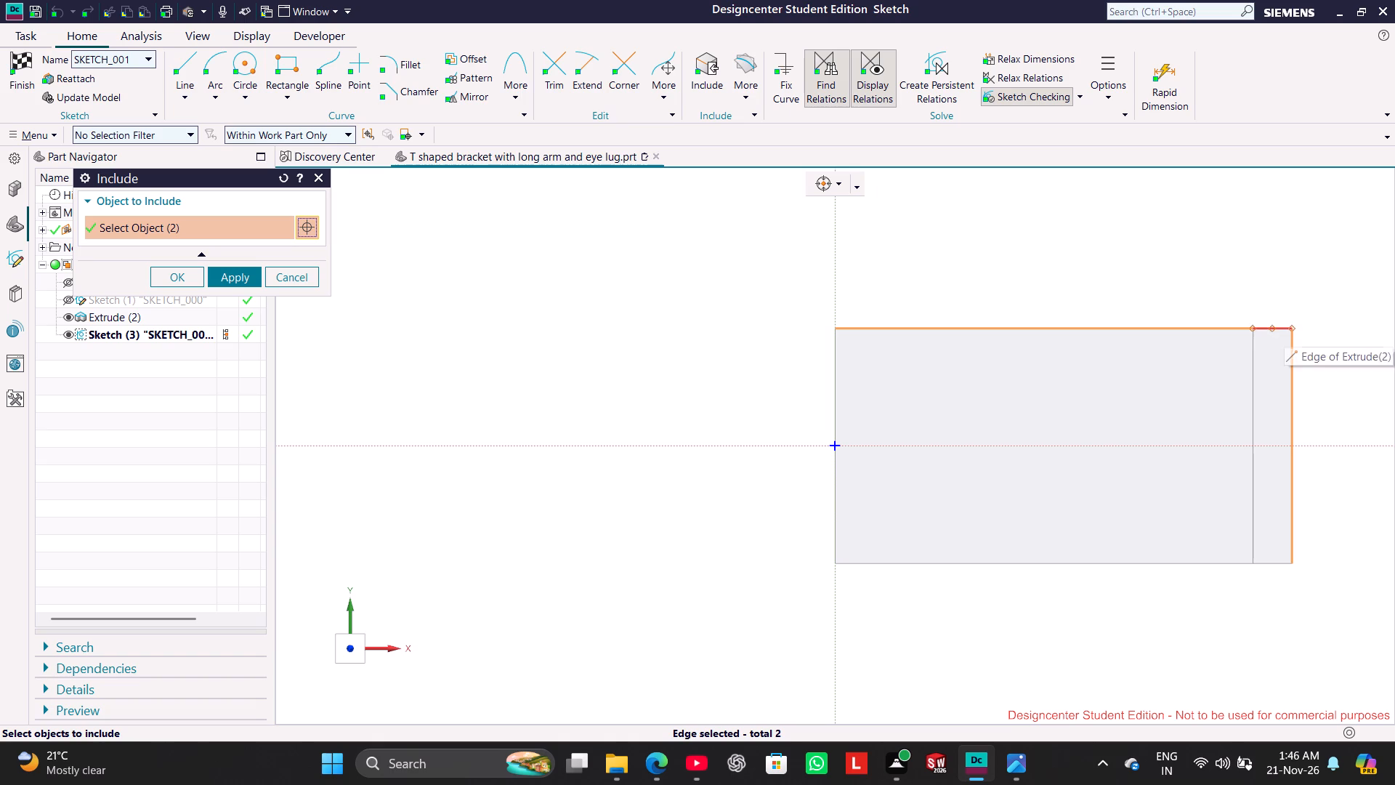
{"action": "left_click", "coordinate": [1284, 326]}
{"action": "left_click", "coordinate": [1271, 568]}
{"action": "left_click", "coordinate": [1214, 566]}
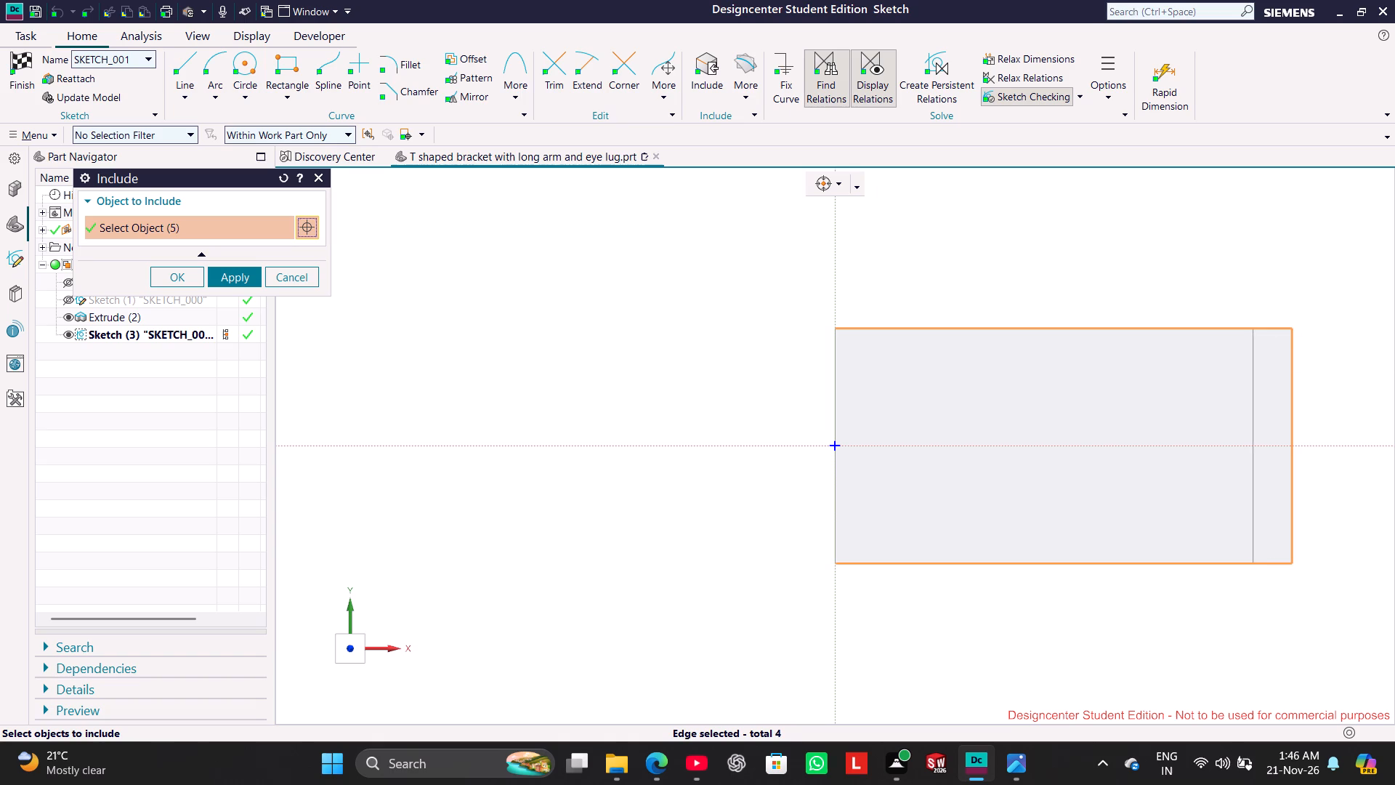
{"action": "left_click", "coordinate": [1253, 513]}
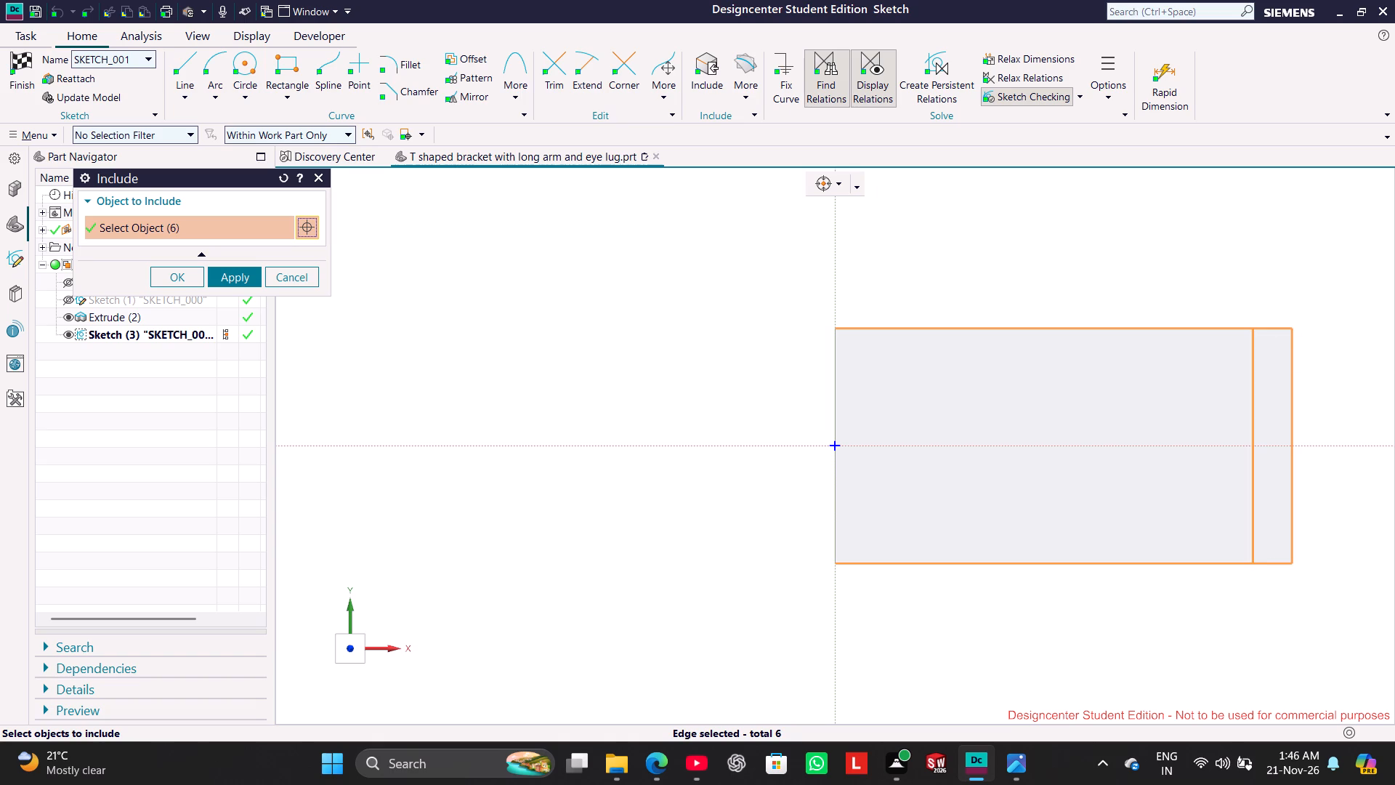
{"action": "left_click", "coordinate": [232, 286]}
{"action": "left_click", "coordinate": [515, 302]}
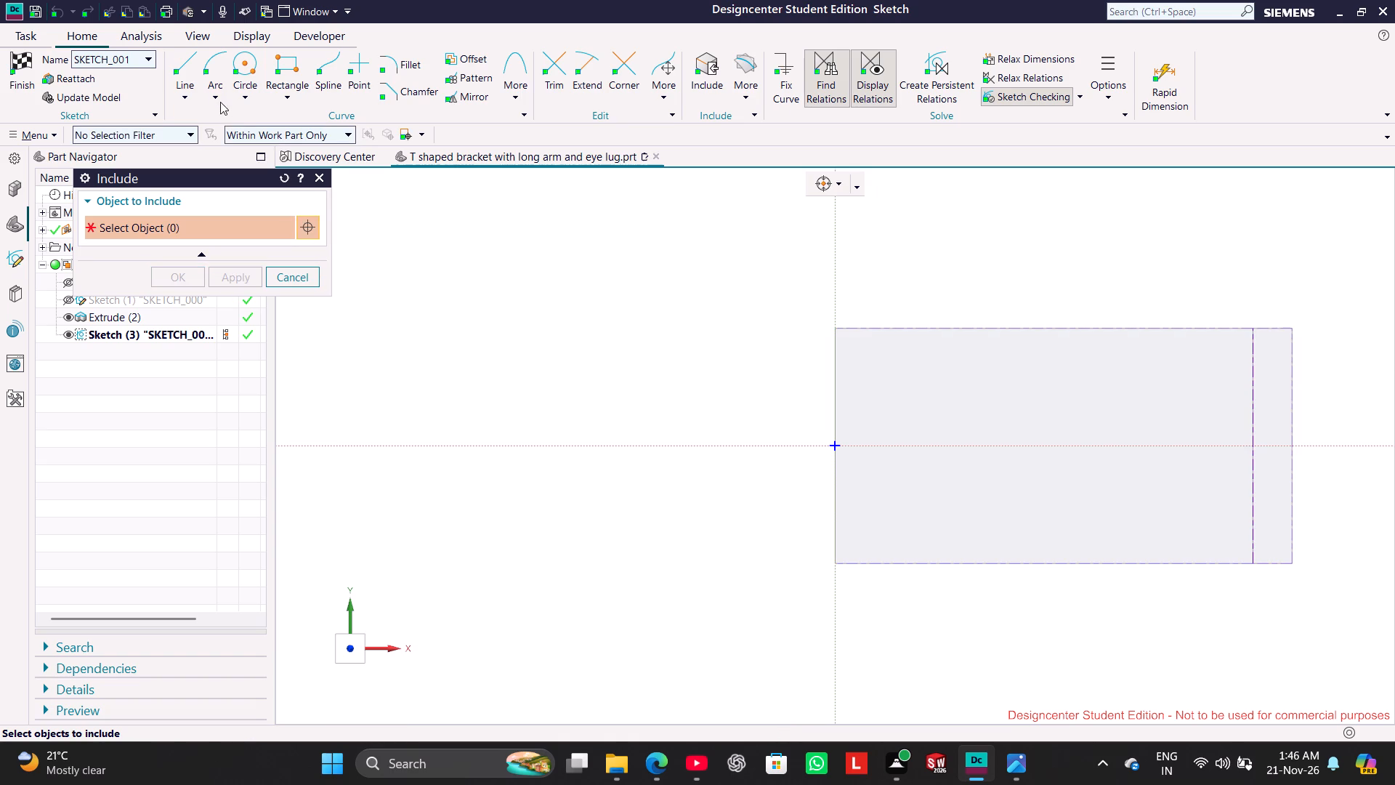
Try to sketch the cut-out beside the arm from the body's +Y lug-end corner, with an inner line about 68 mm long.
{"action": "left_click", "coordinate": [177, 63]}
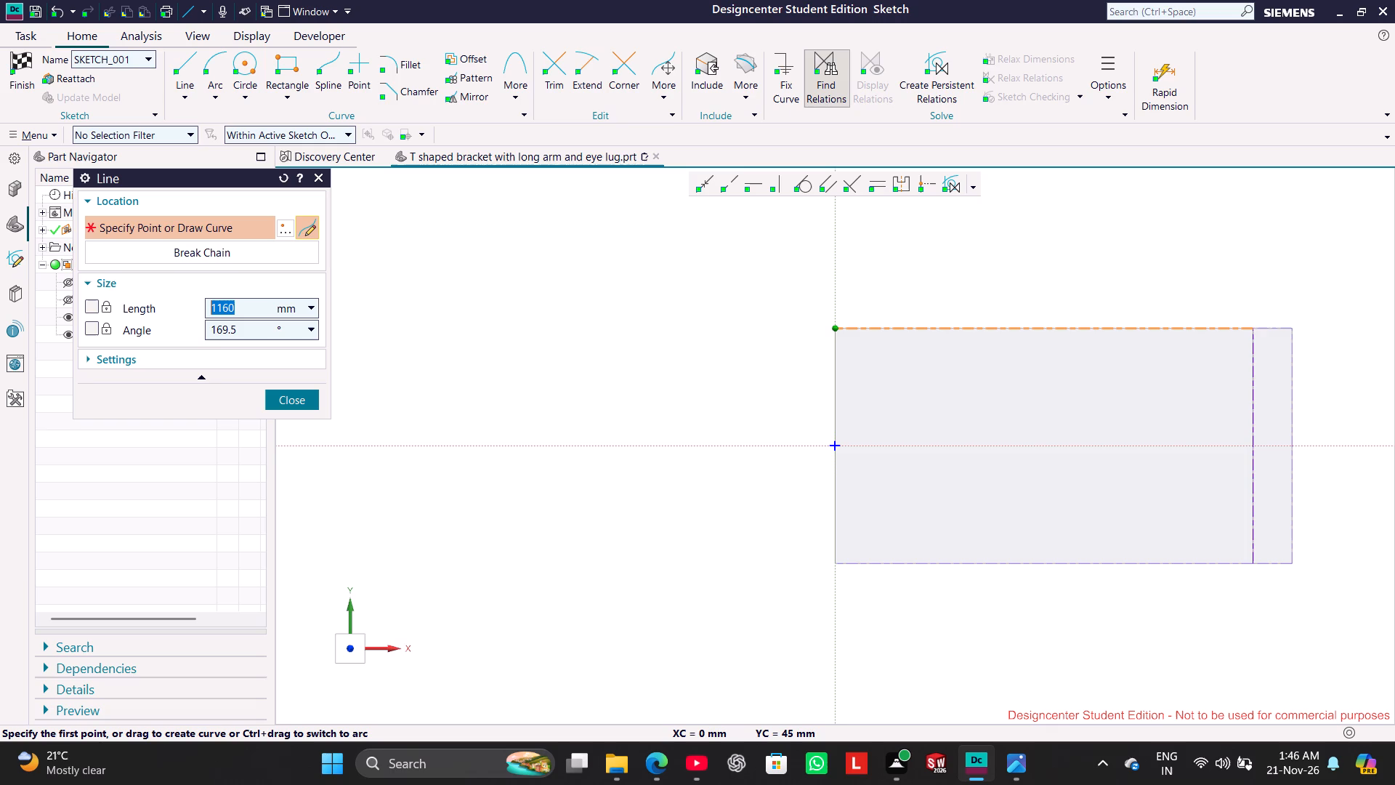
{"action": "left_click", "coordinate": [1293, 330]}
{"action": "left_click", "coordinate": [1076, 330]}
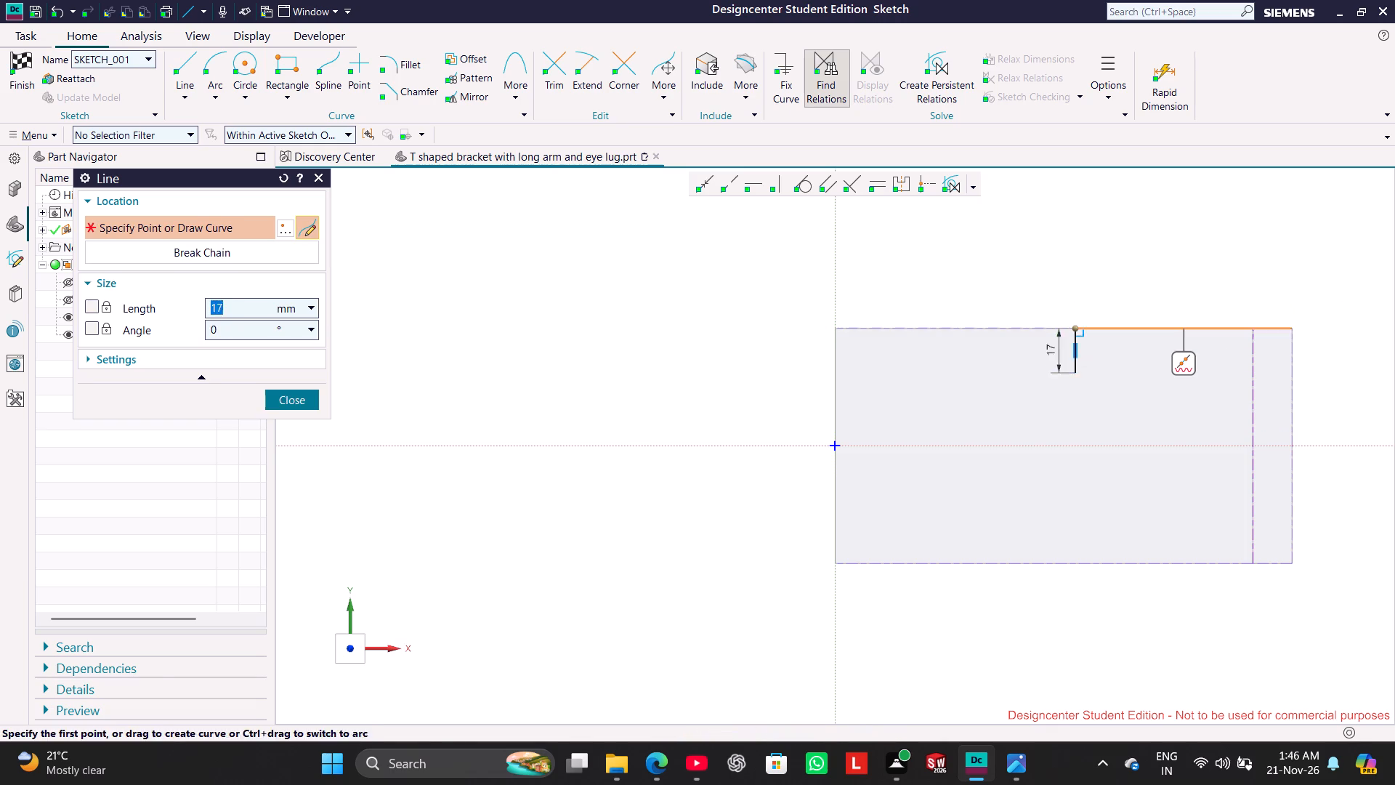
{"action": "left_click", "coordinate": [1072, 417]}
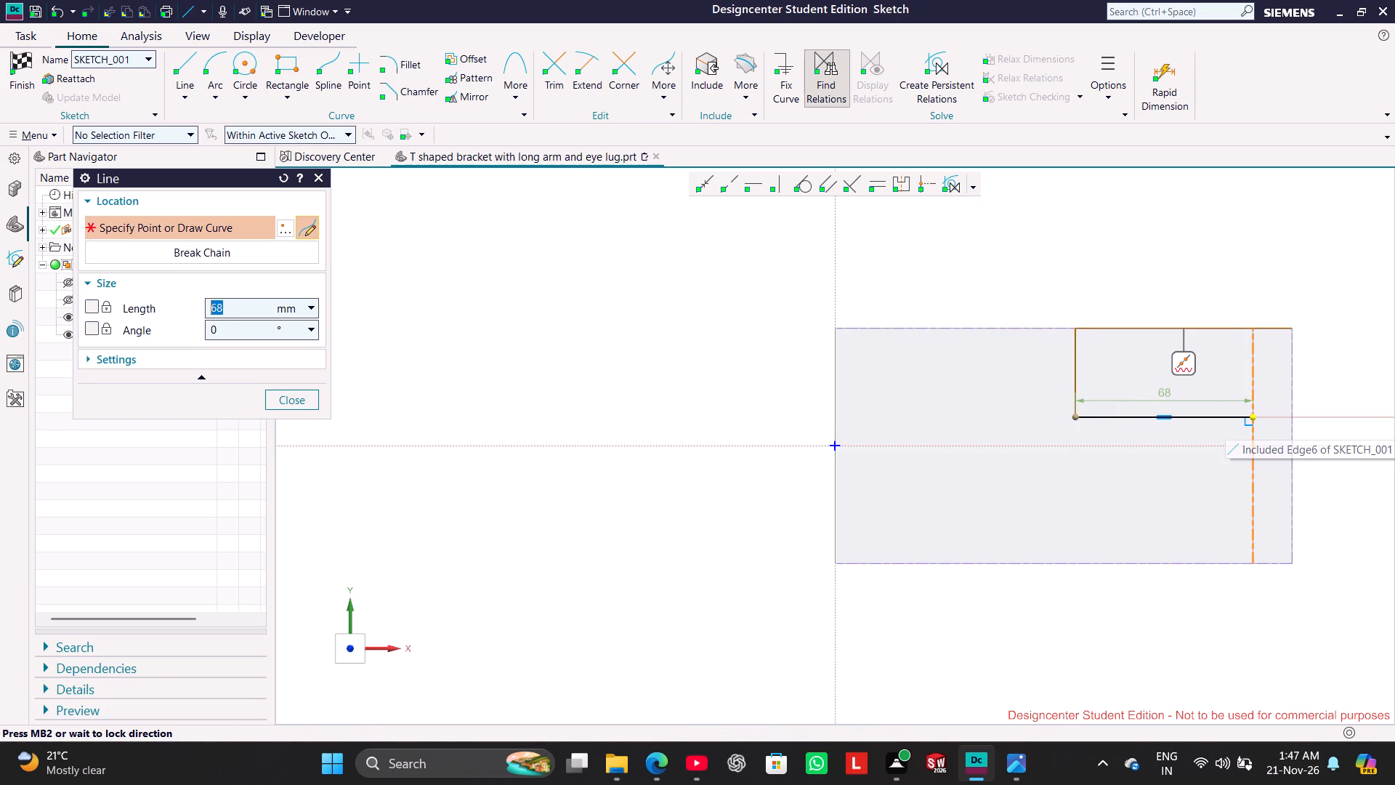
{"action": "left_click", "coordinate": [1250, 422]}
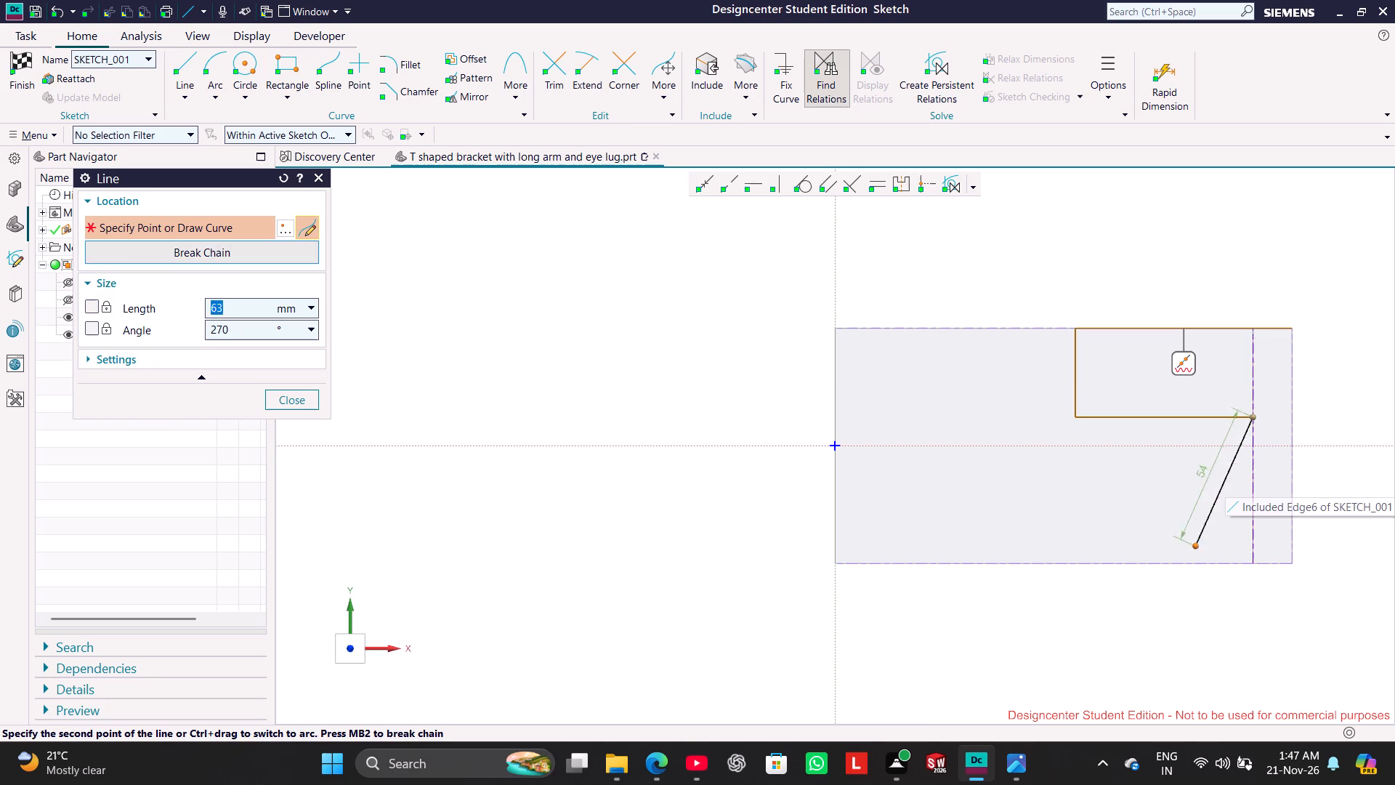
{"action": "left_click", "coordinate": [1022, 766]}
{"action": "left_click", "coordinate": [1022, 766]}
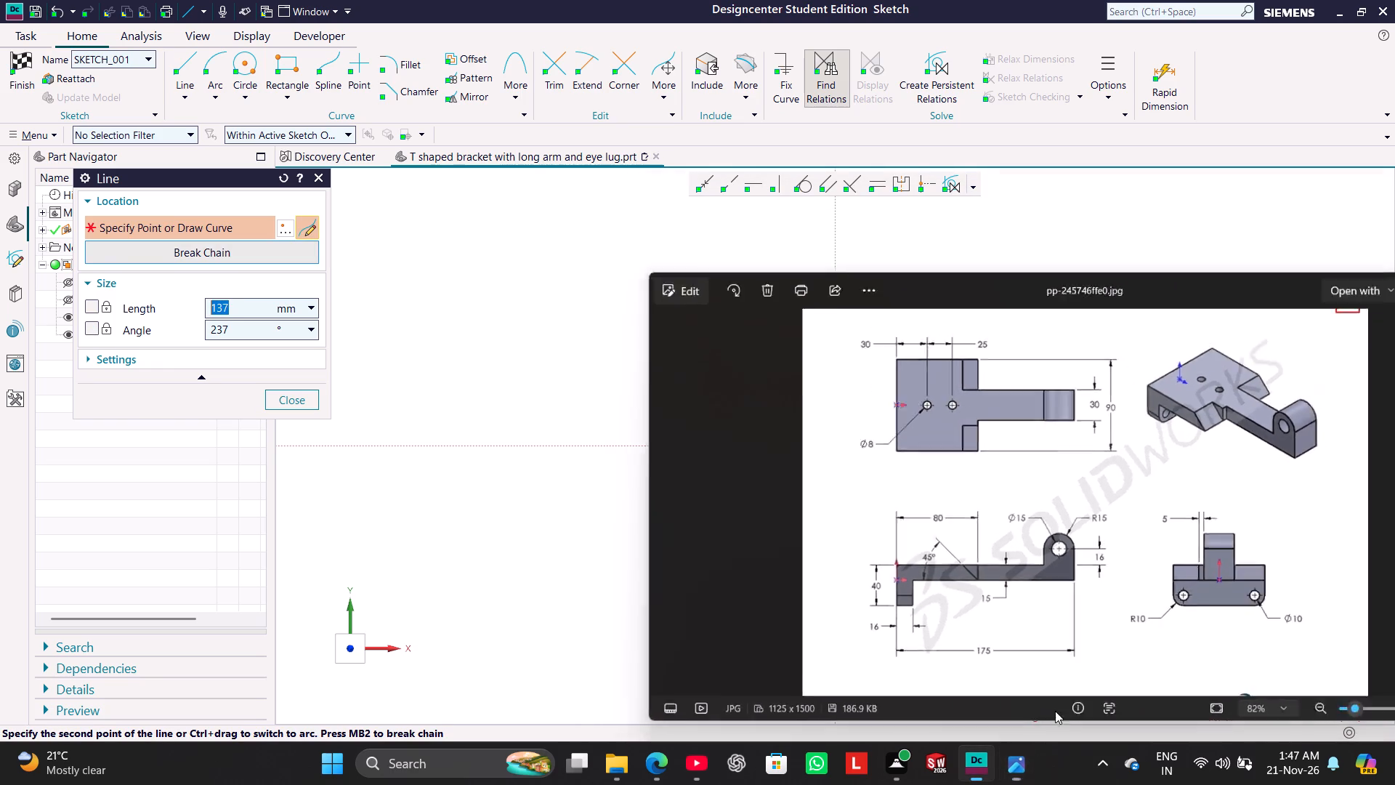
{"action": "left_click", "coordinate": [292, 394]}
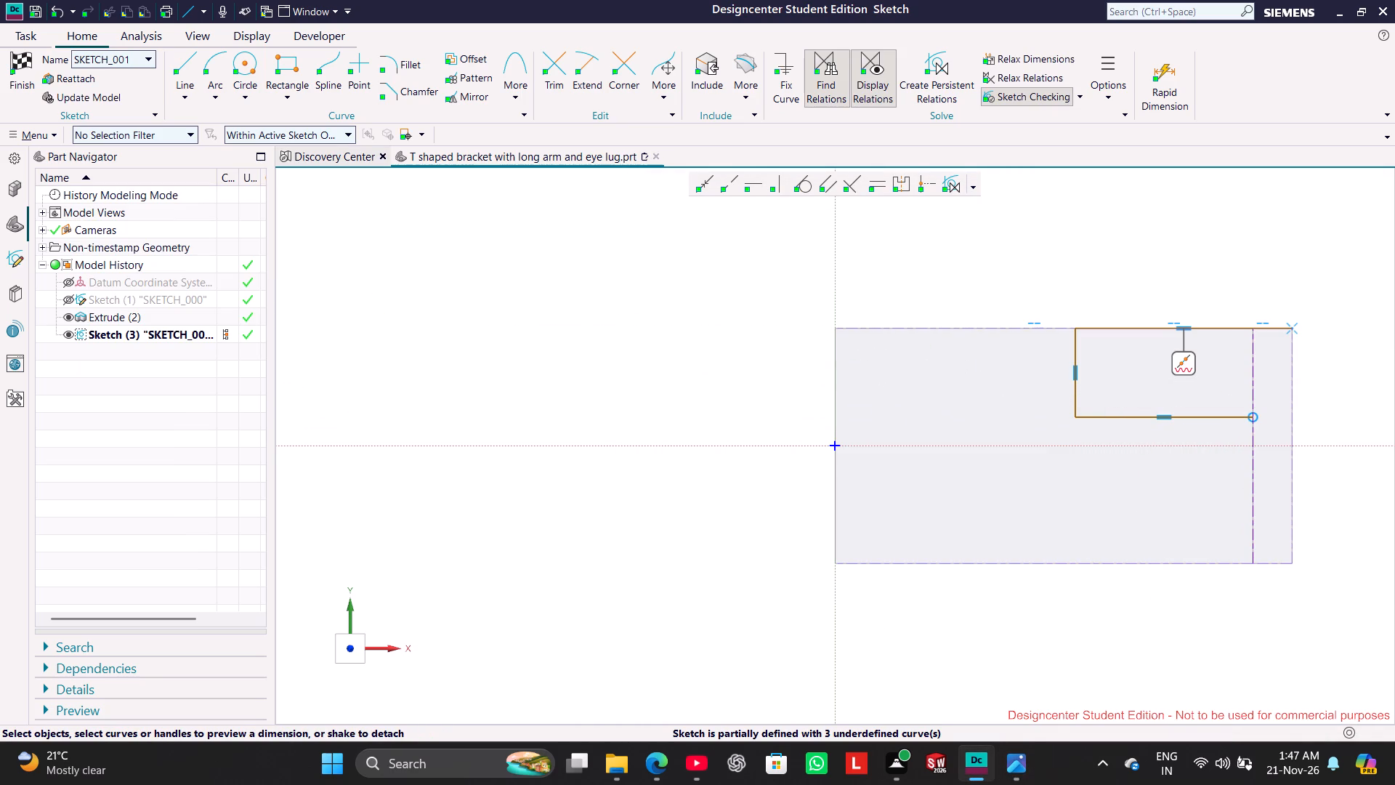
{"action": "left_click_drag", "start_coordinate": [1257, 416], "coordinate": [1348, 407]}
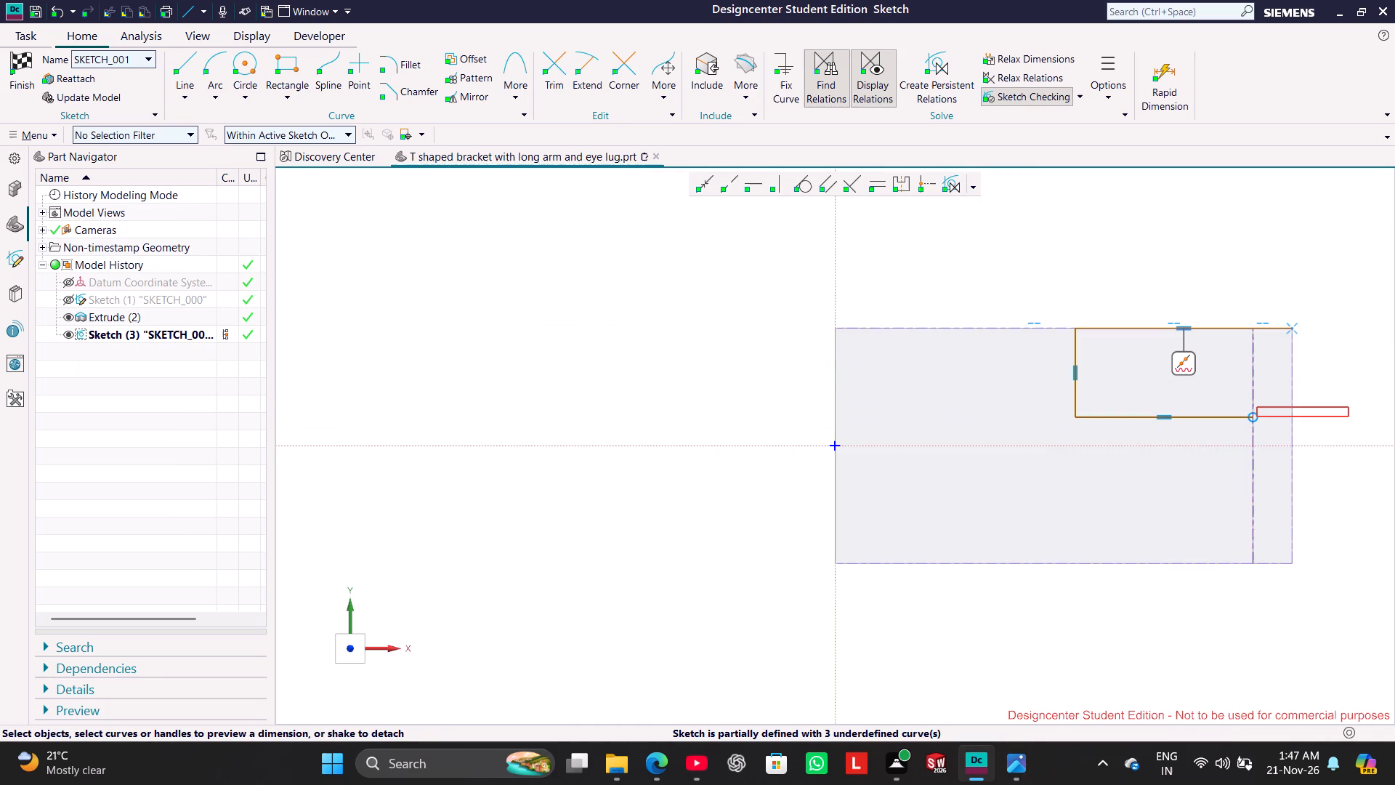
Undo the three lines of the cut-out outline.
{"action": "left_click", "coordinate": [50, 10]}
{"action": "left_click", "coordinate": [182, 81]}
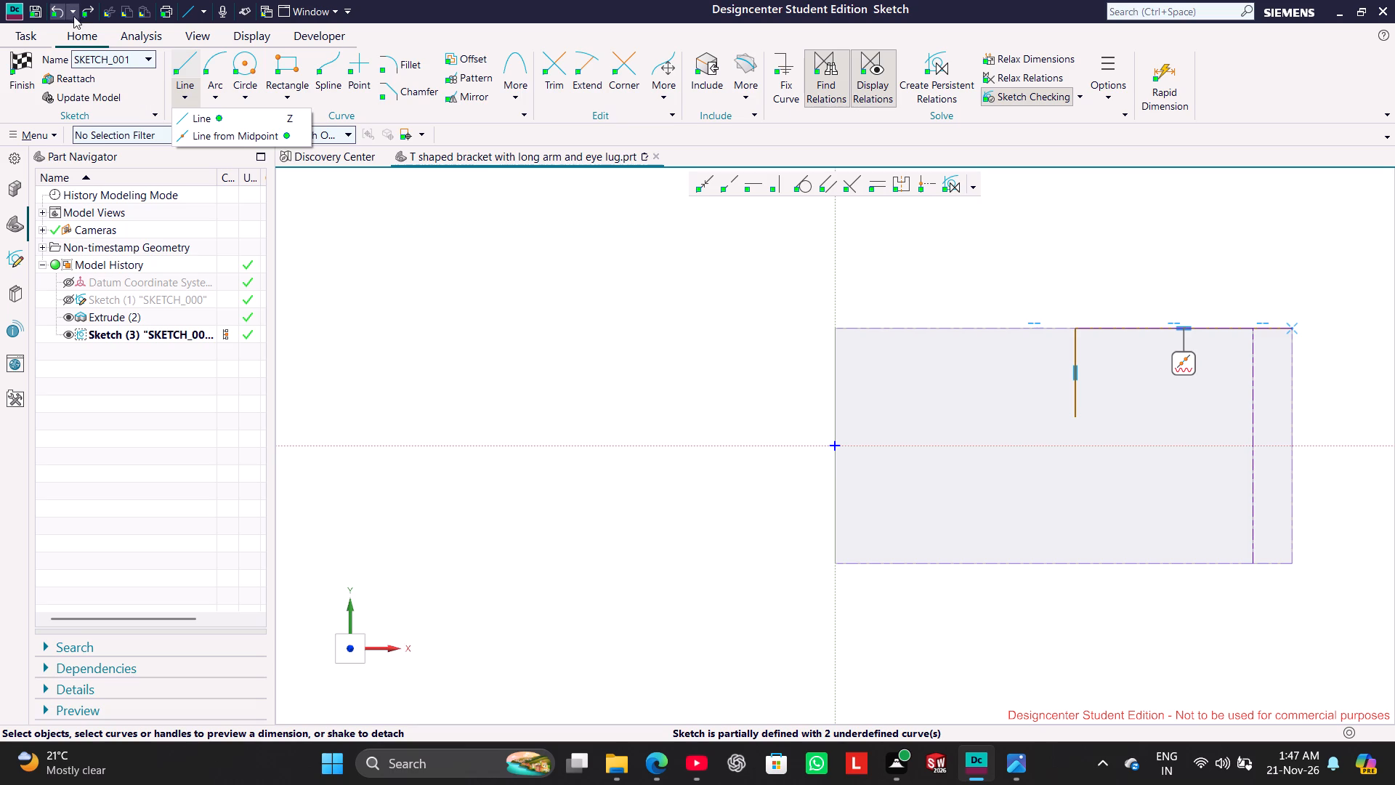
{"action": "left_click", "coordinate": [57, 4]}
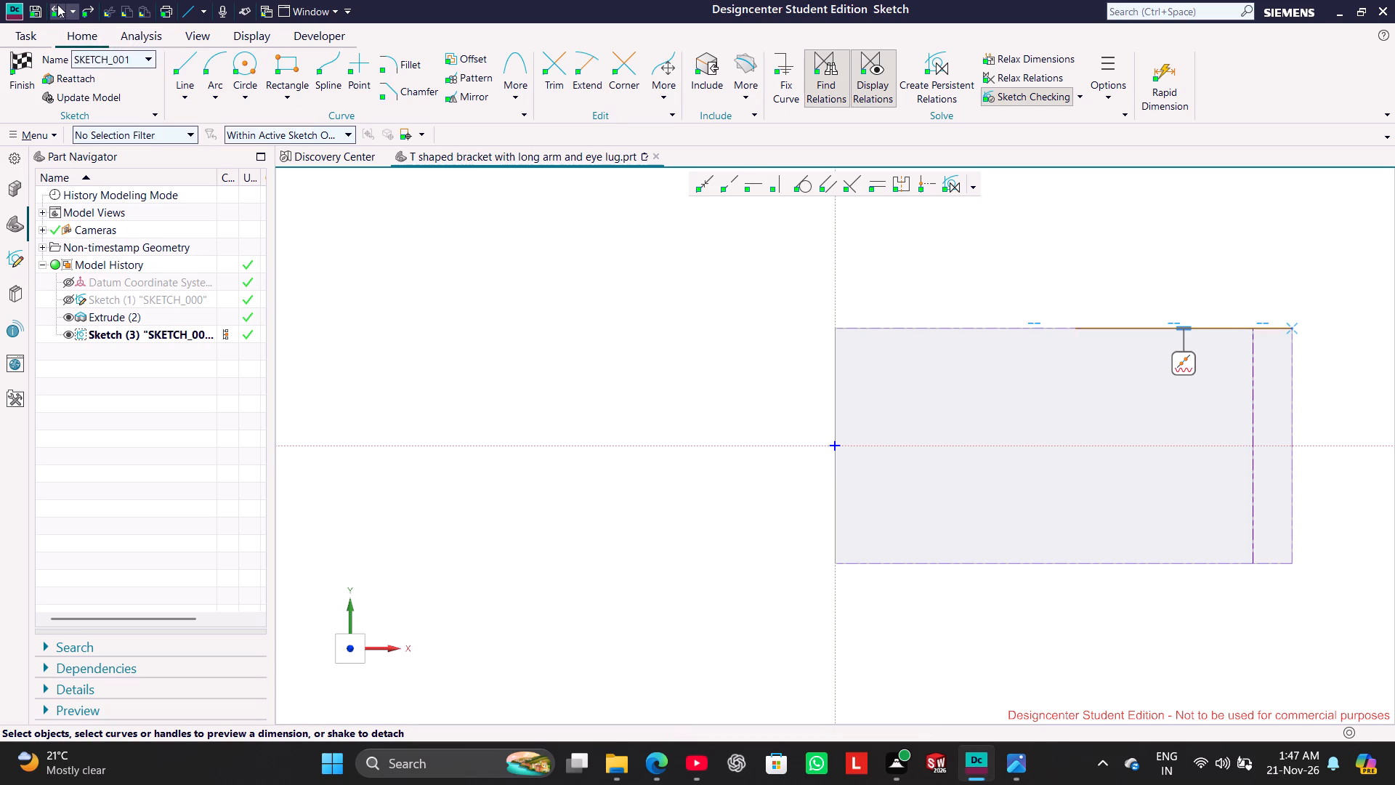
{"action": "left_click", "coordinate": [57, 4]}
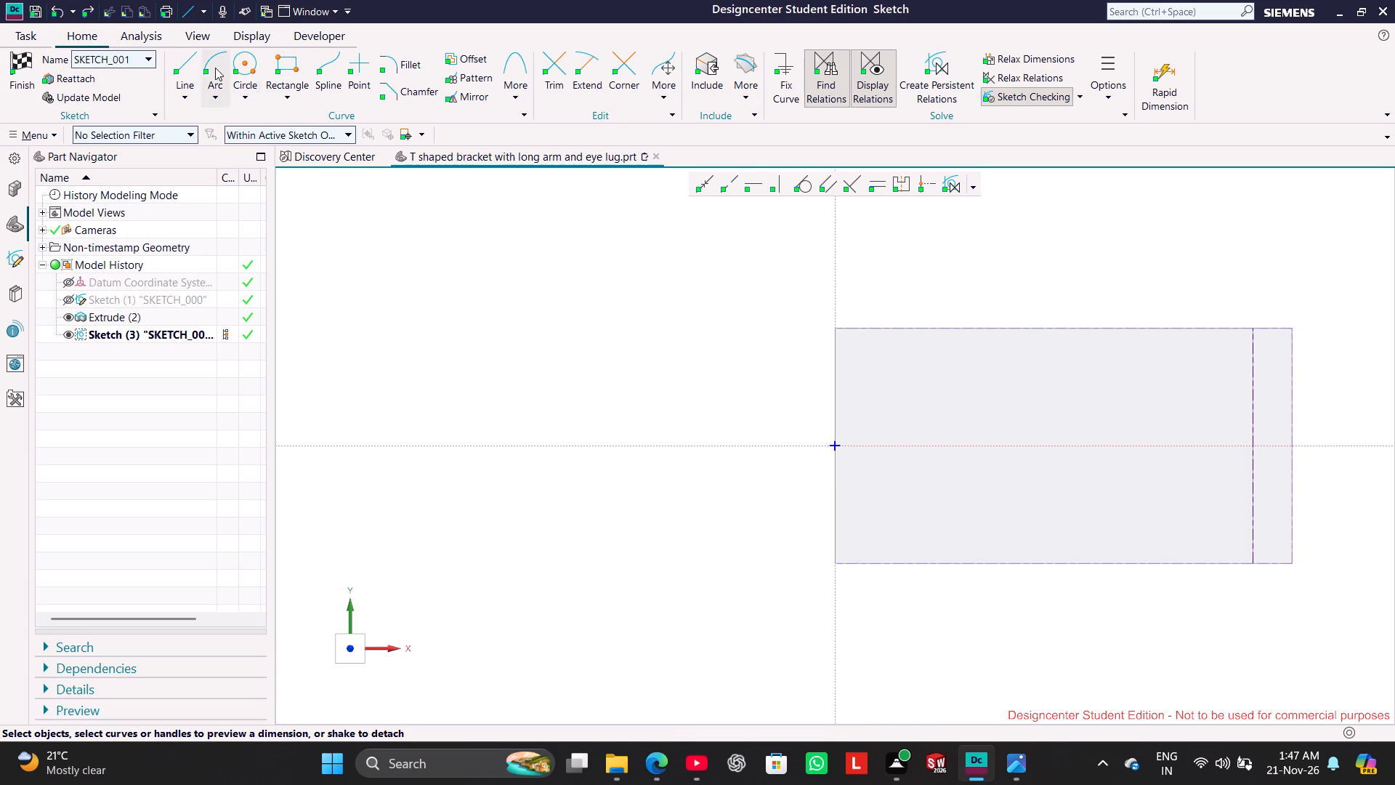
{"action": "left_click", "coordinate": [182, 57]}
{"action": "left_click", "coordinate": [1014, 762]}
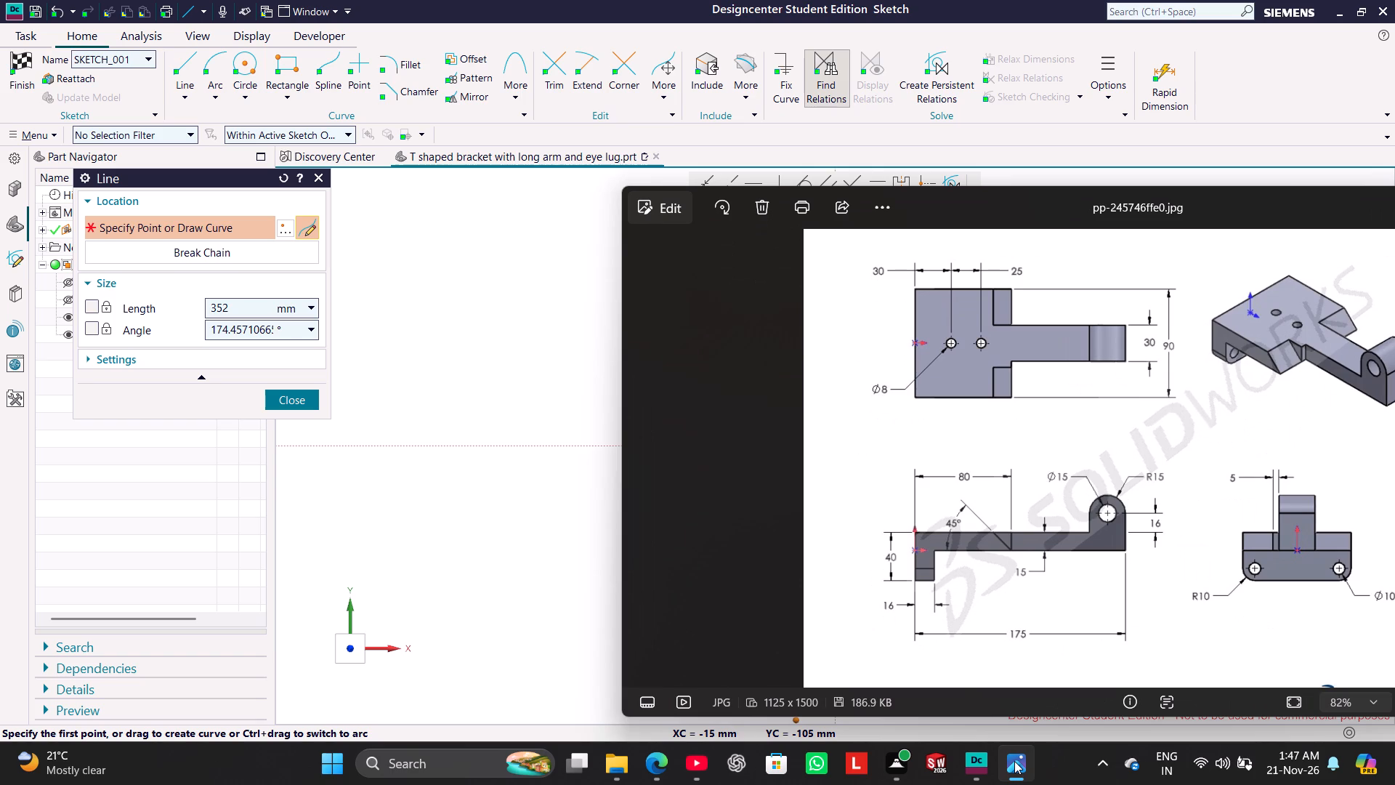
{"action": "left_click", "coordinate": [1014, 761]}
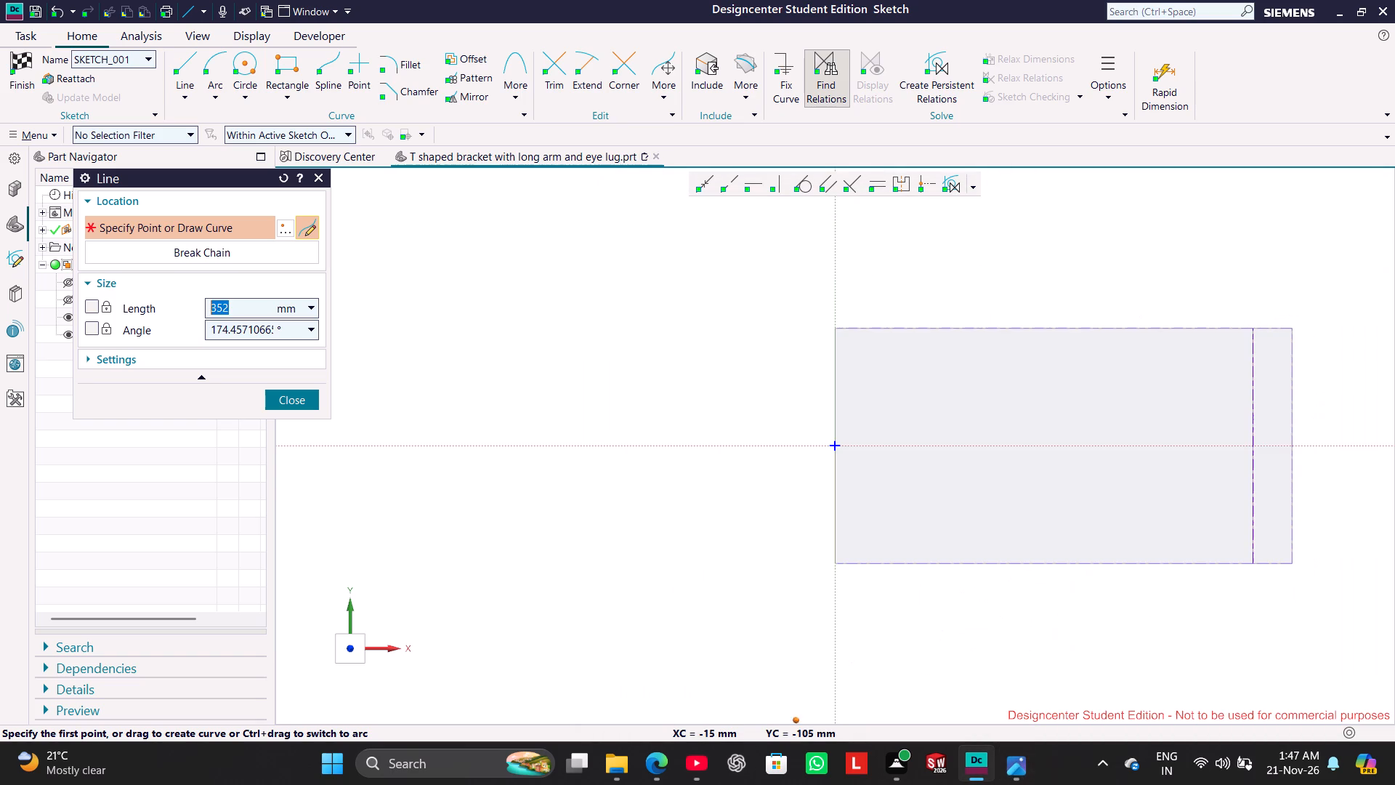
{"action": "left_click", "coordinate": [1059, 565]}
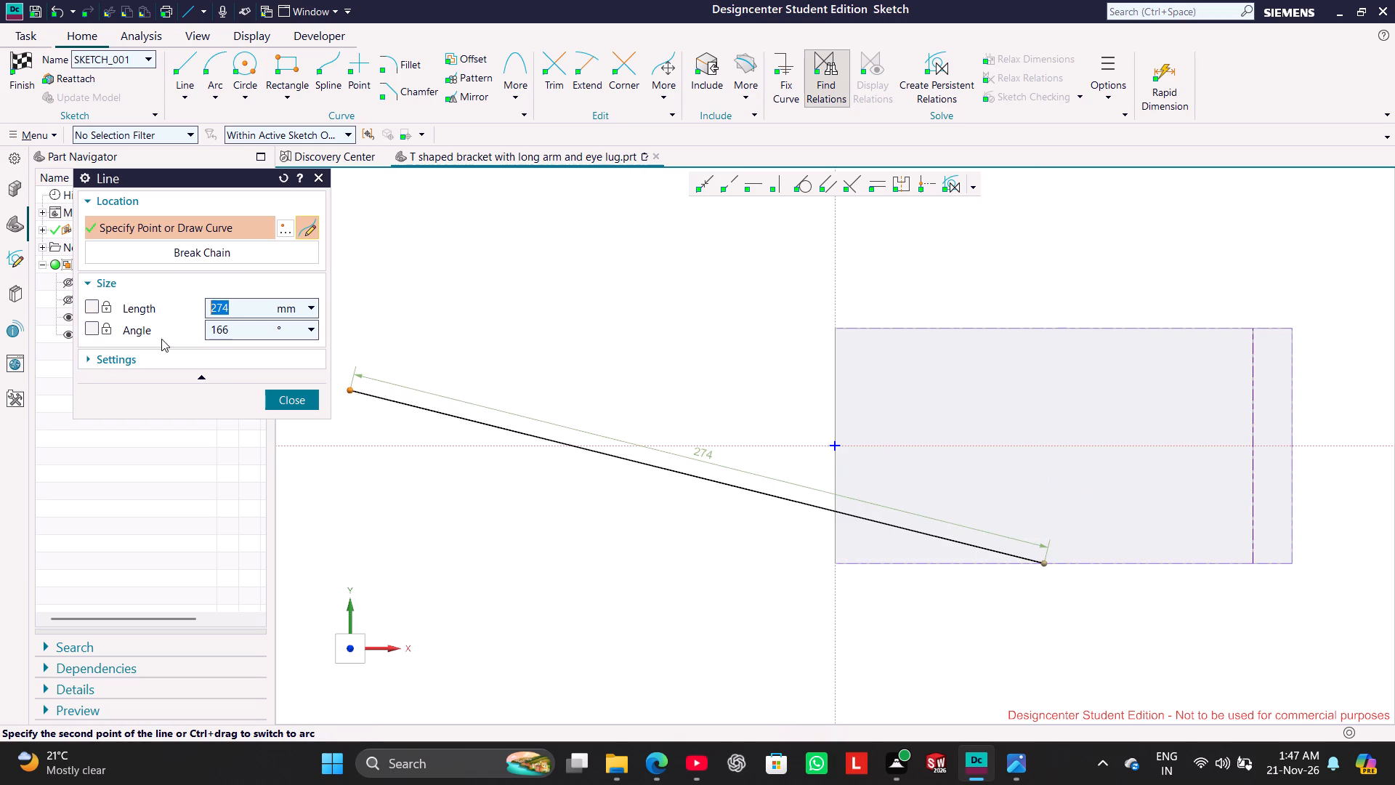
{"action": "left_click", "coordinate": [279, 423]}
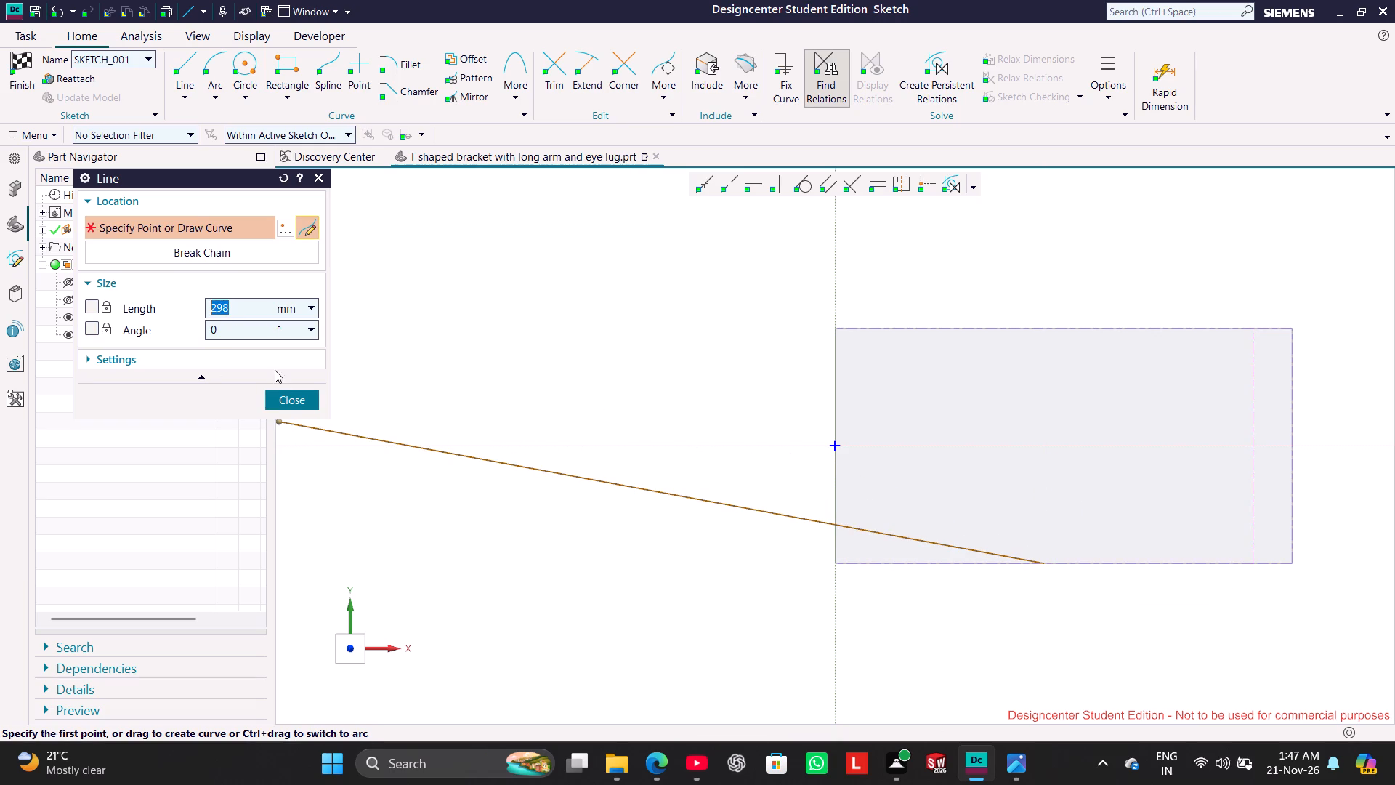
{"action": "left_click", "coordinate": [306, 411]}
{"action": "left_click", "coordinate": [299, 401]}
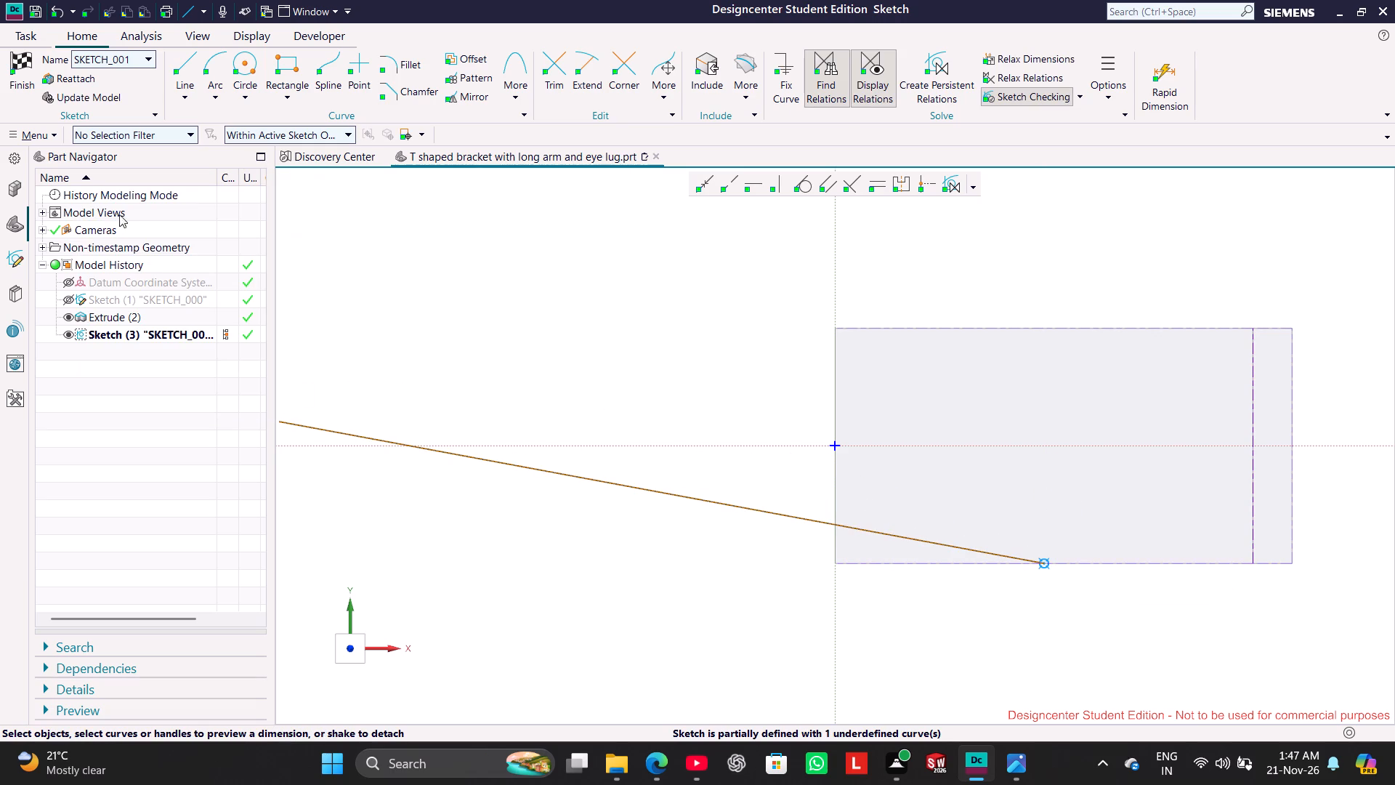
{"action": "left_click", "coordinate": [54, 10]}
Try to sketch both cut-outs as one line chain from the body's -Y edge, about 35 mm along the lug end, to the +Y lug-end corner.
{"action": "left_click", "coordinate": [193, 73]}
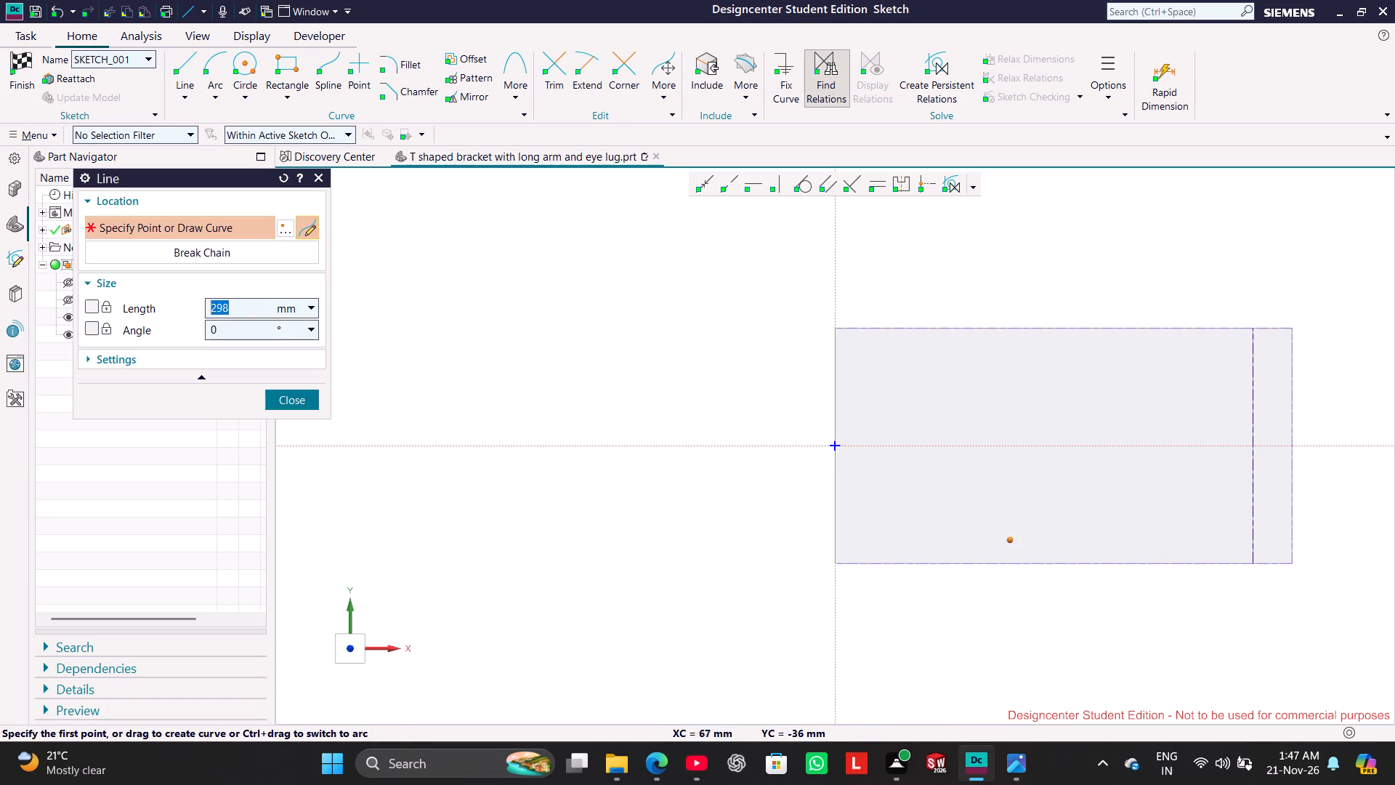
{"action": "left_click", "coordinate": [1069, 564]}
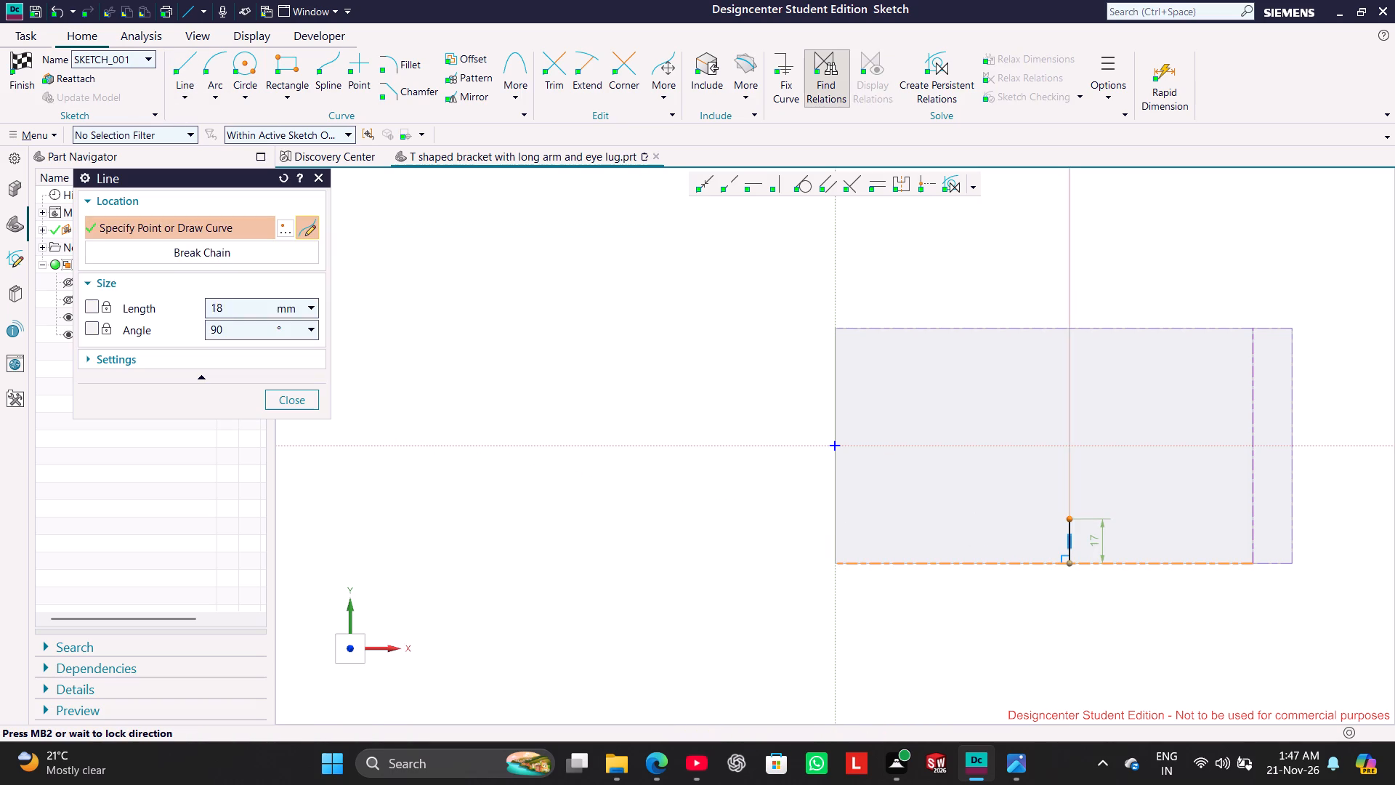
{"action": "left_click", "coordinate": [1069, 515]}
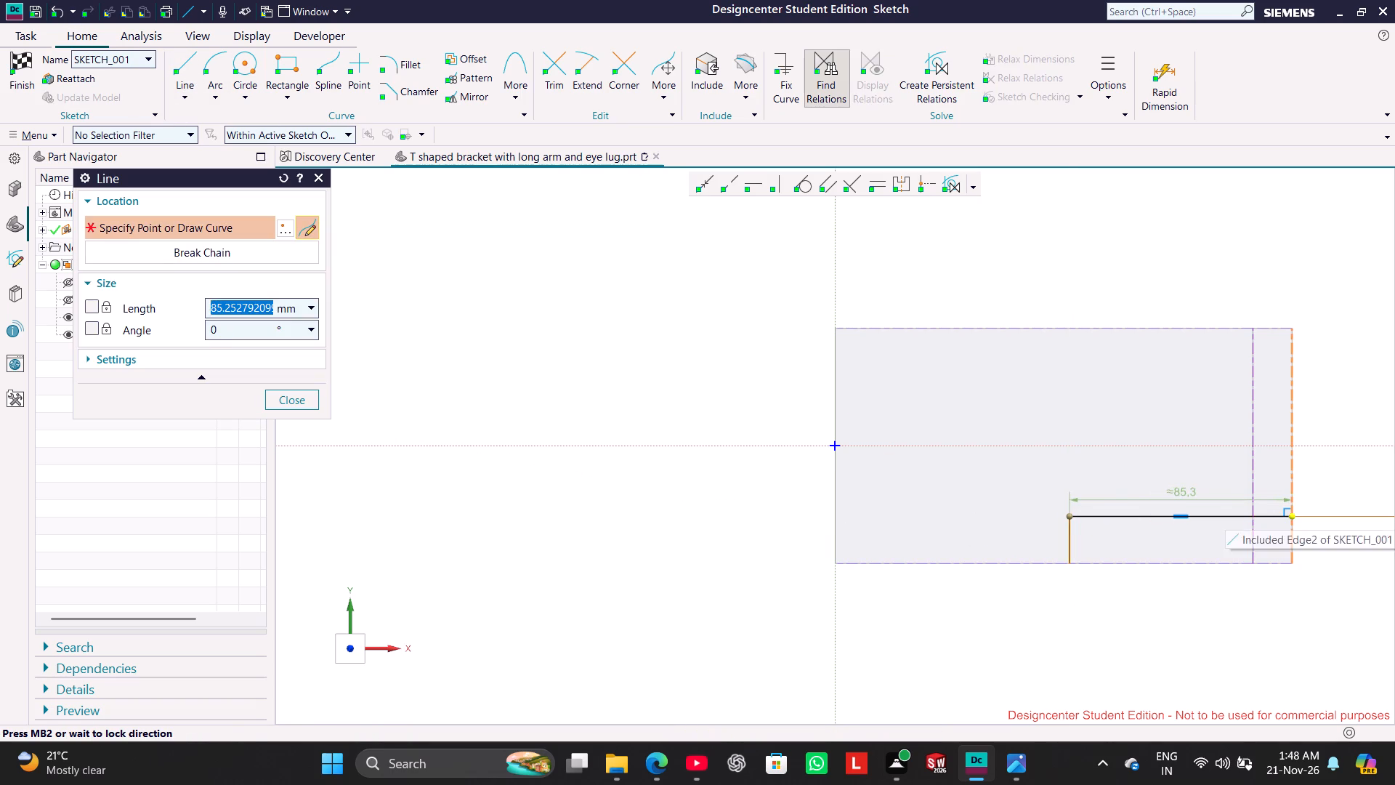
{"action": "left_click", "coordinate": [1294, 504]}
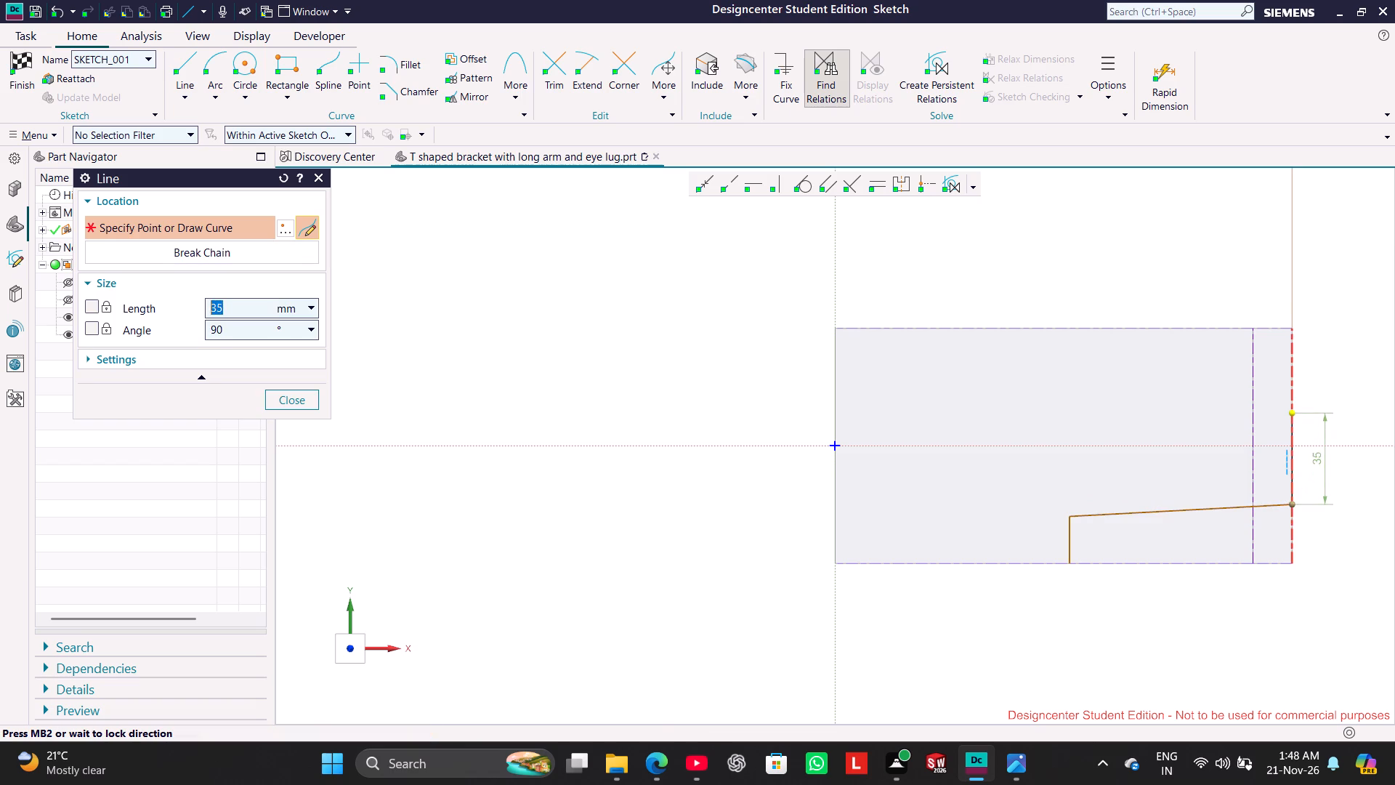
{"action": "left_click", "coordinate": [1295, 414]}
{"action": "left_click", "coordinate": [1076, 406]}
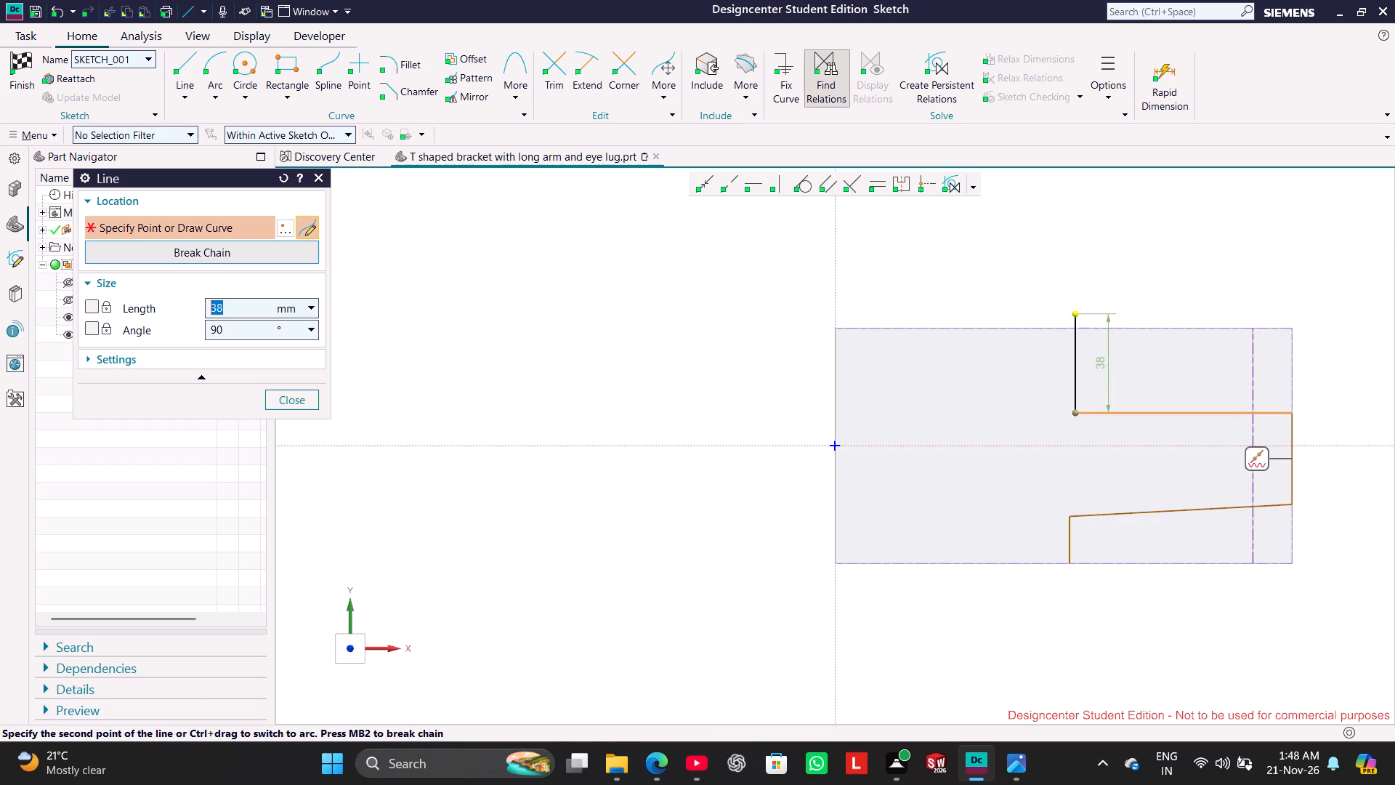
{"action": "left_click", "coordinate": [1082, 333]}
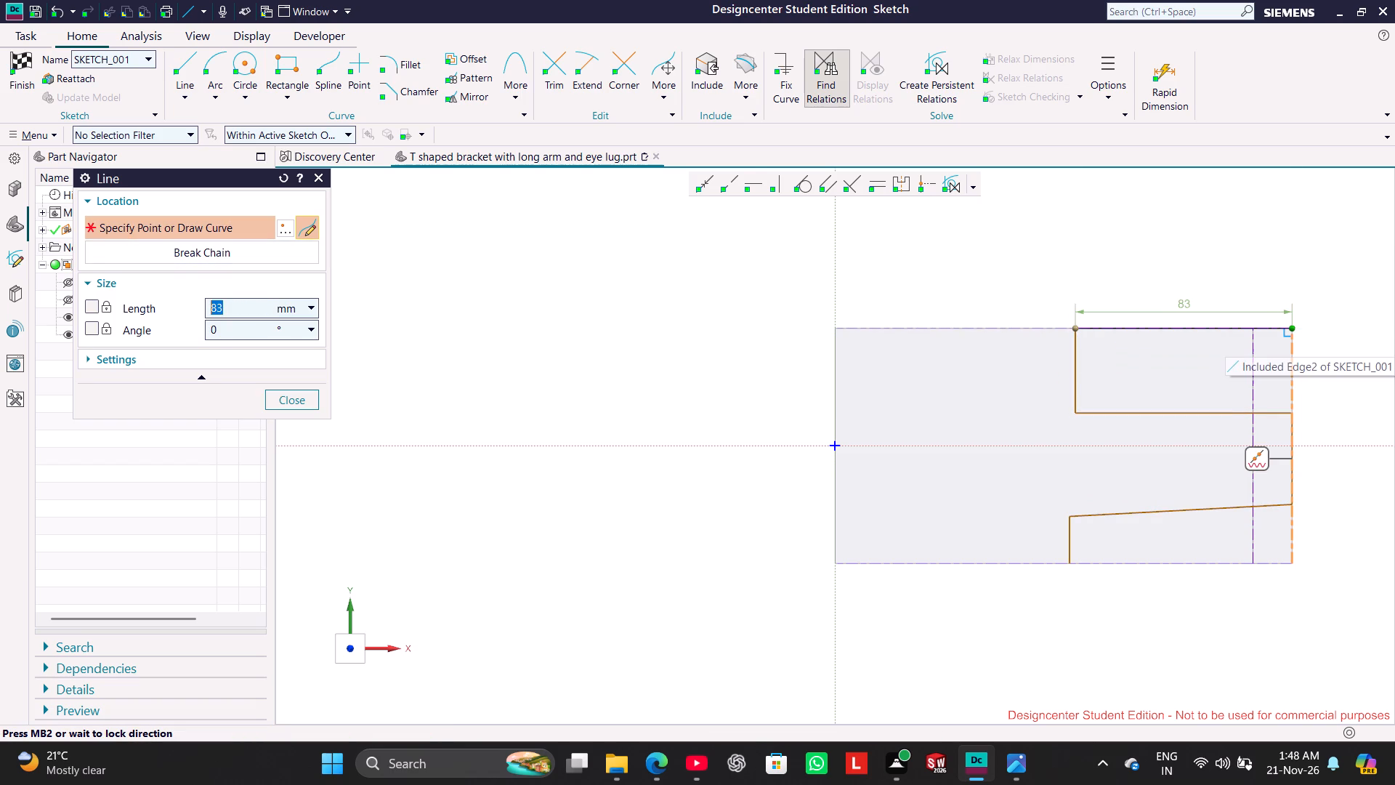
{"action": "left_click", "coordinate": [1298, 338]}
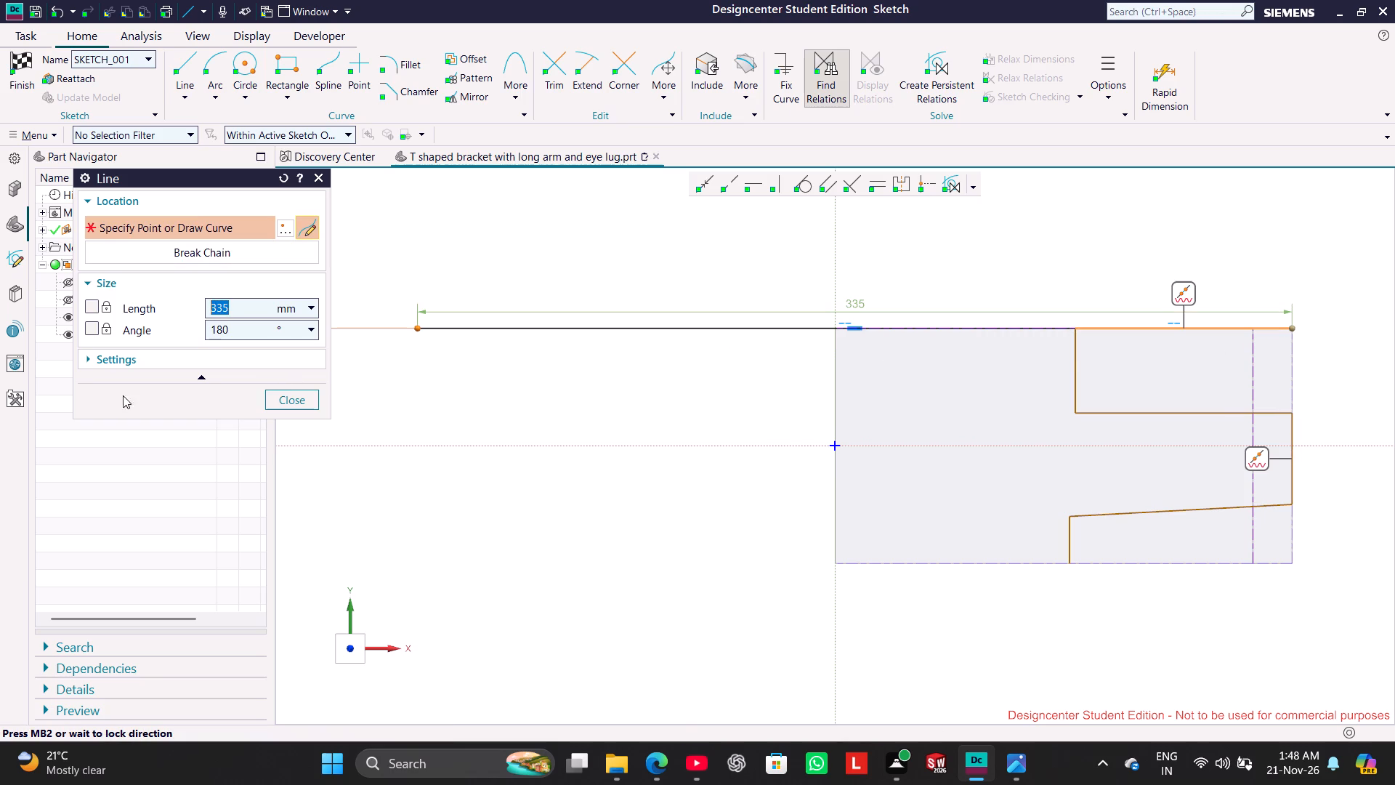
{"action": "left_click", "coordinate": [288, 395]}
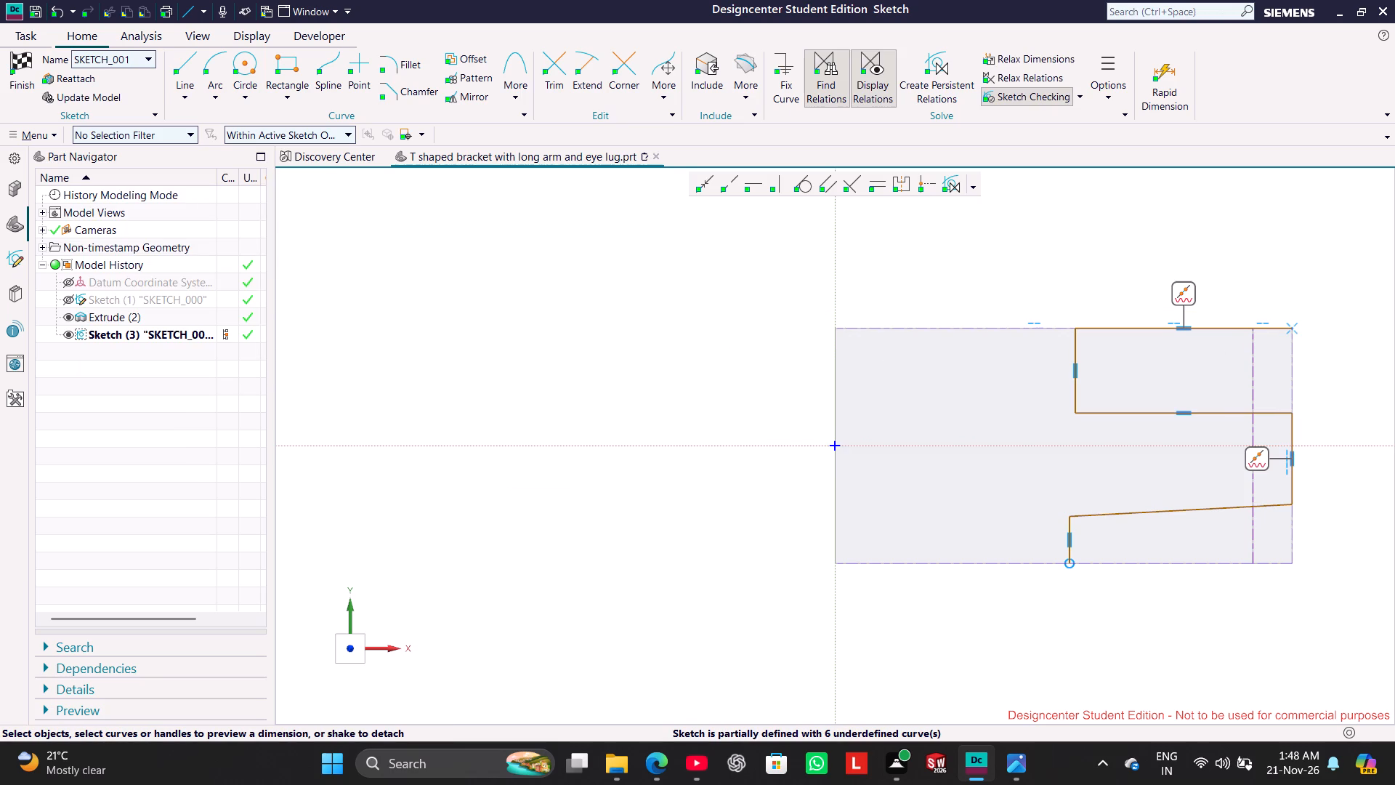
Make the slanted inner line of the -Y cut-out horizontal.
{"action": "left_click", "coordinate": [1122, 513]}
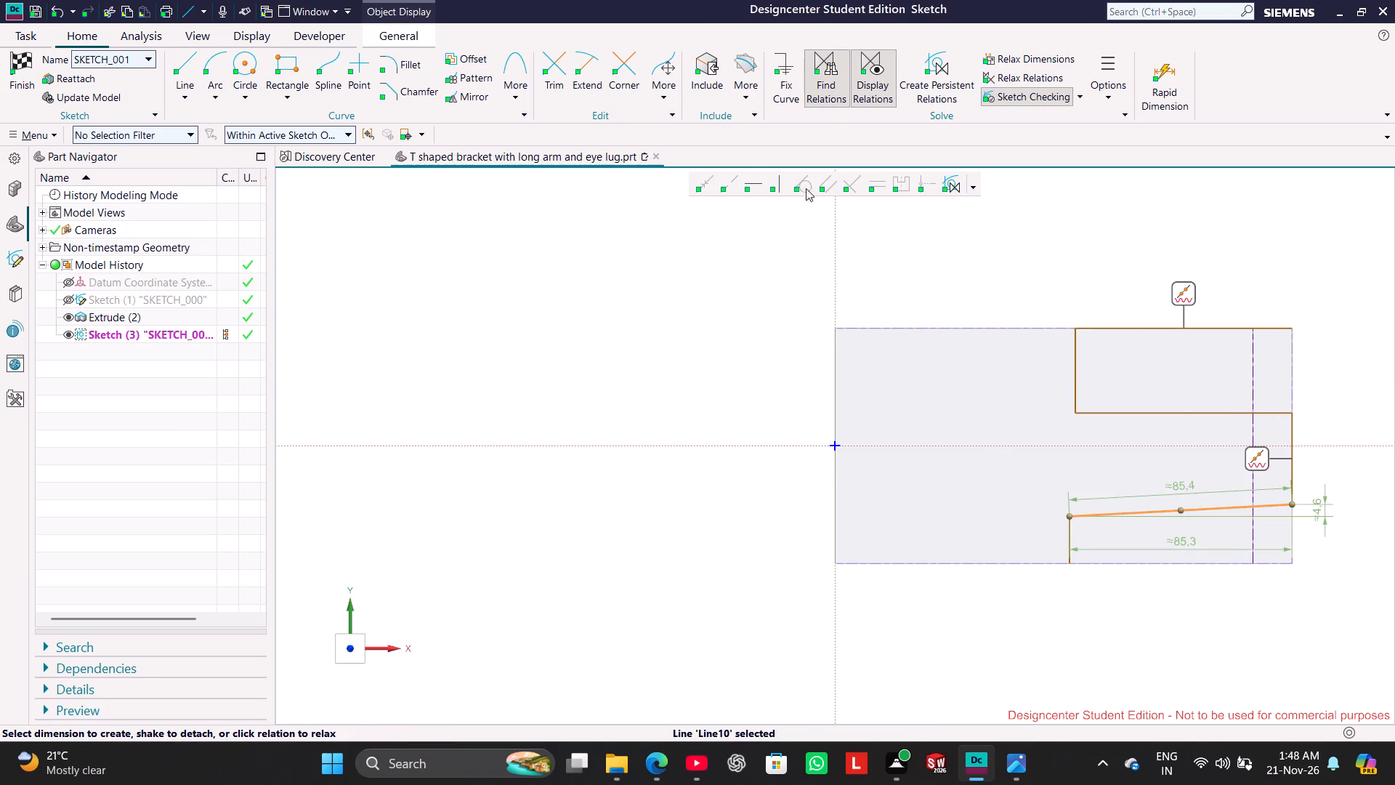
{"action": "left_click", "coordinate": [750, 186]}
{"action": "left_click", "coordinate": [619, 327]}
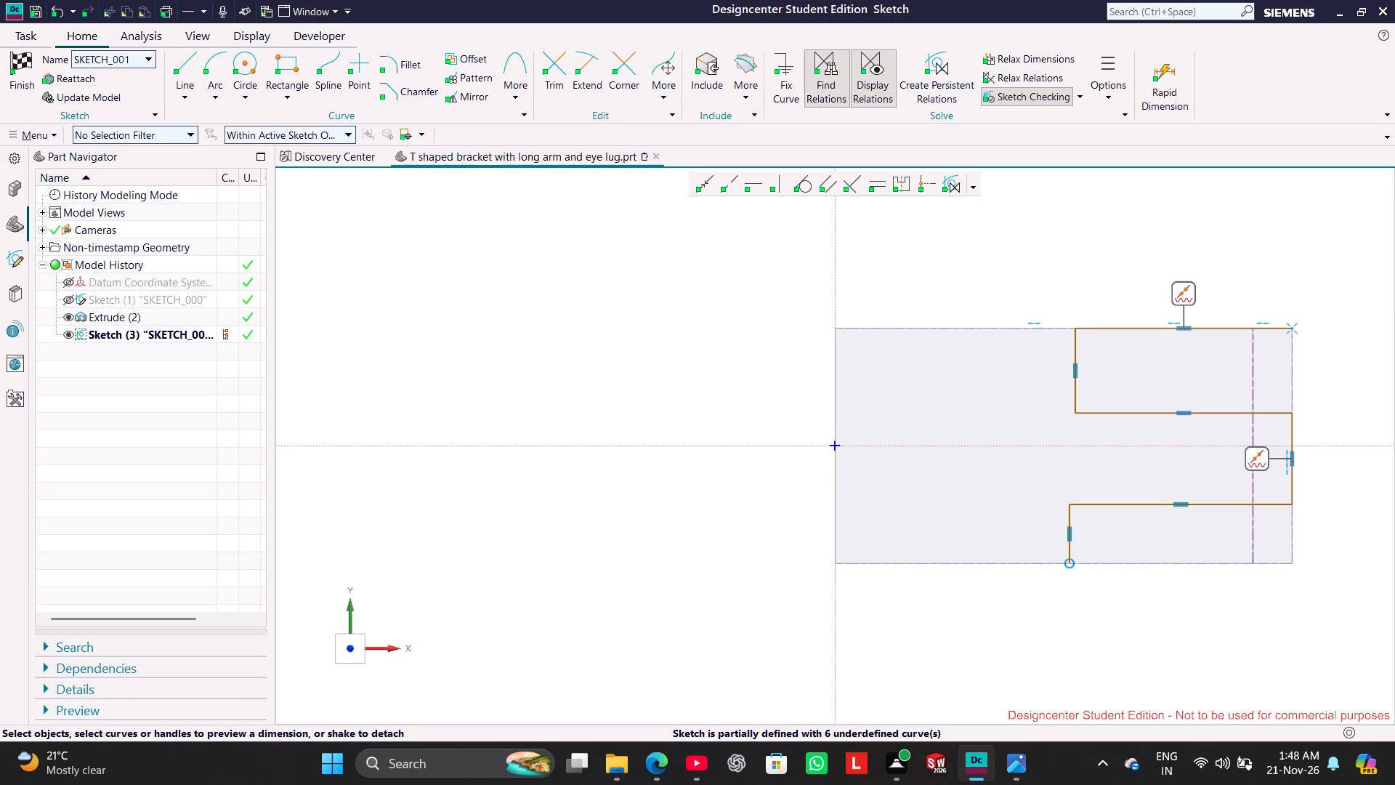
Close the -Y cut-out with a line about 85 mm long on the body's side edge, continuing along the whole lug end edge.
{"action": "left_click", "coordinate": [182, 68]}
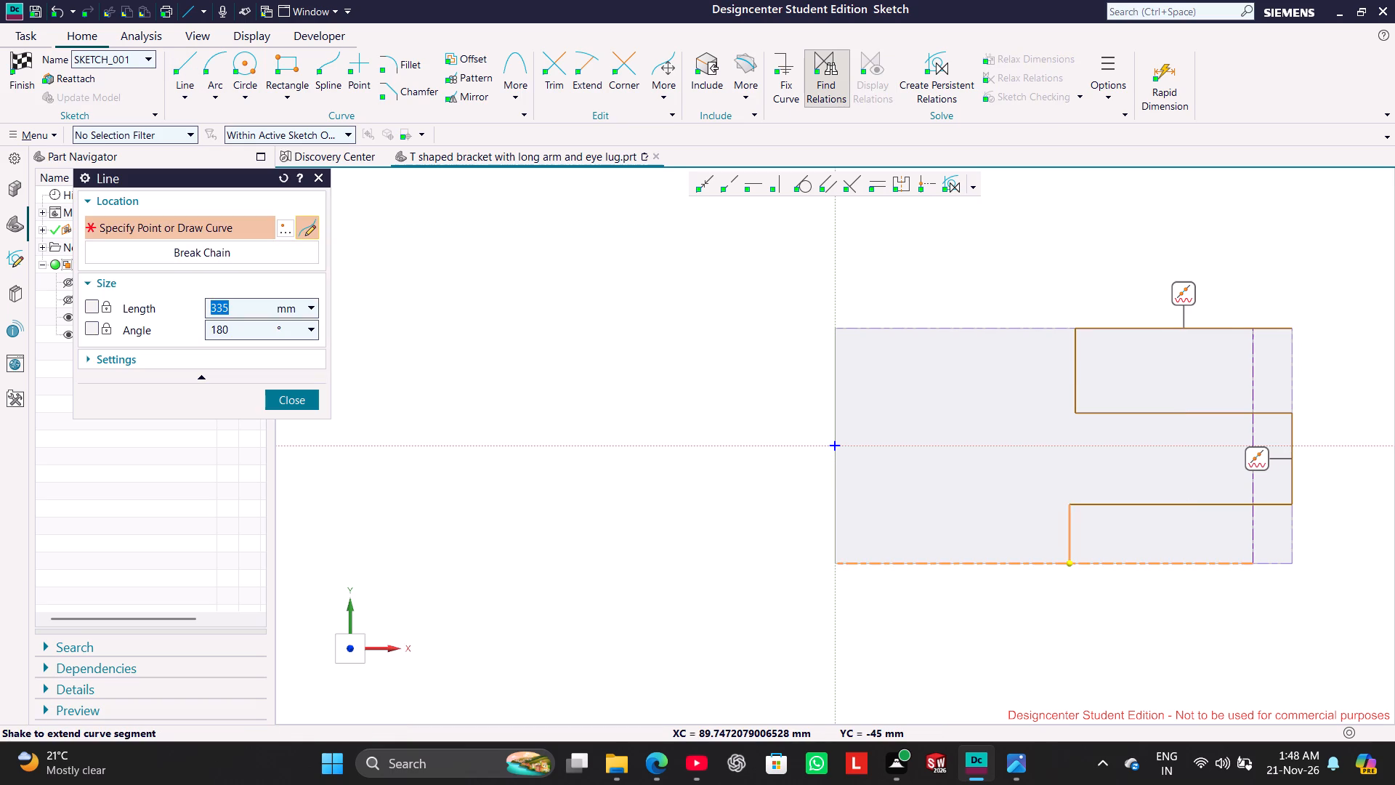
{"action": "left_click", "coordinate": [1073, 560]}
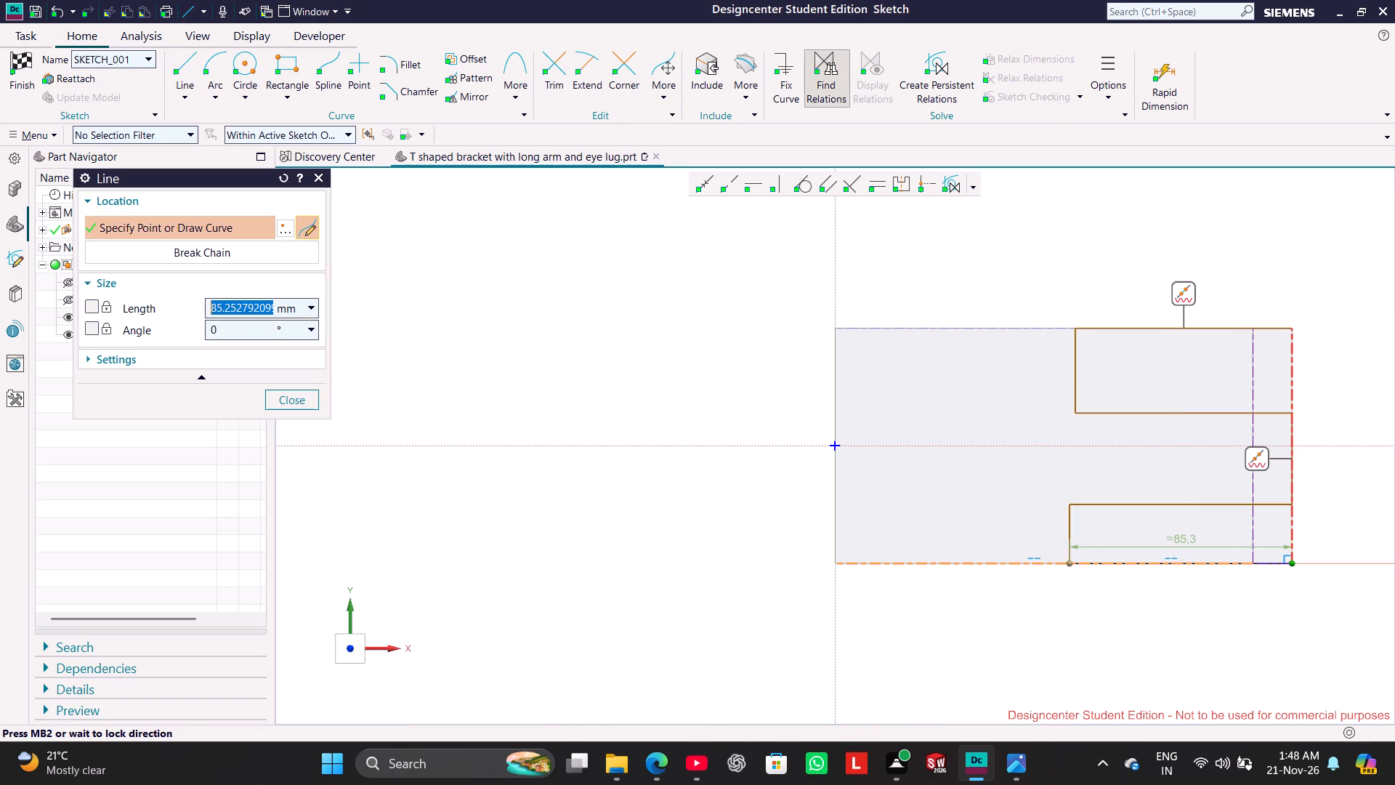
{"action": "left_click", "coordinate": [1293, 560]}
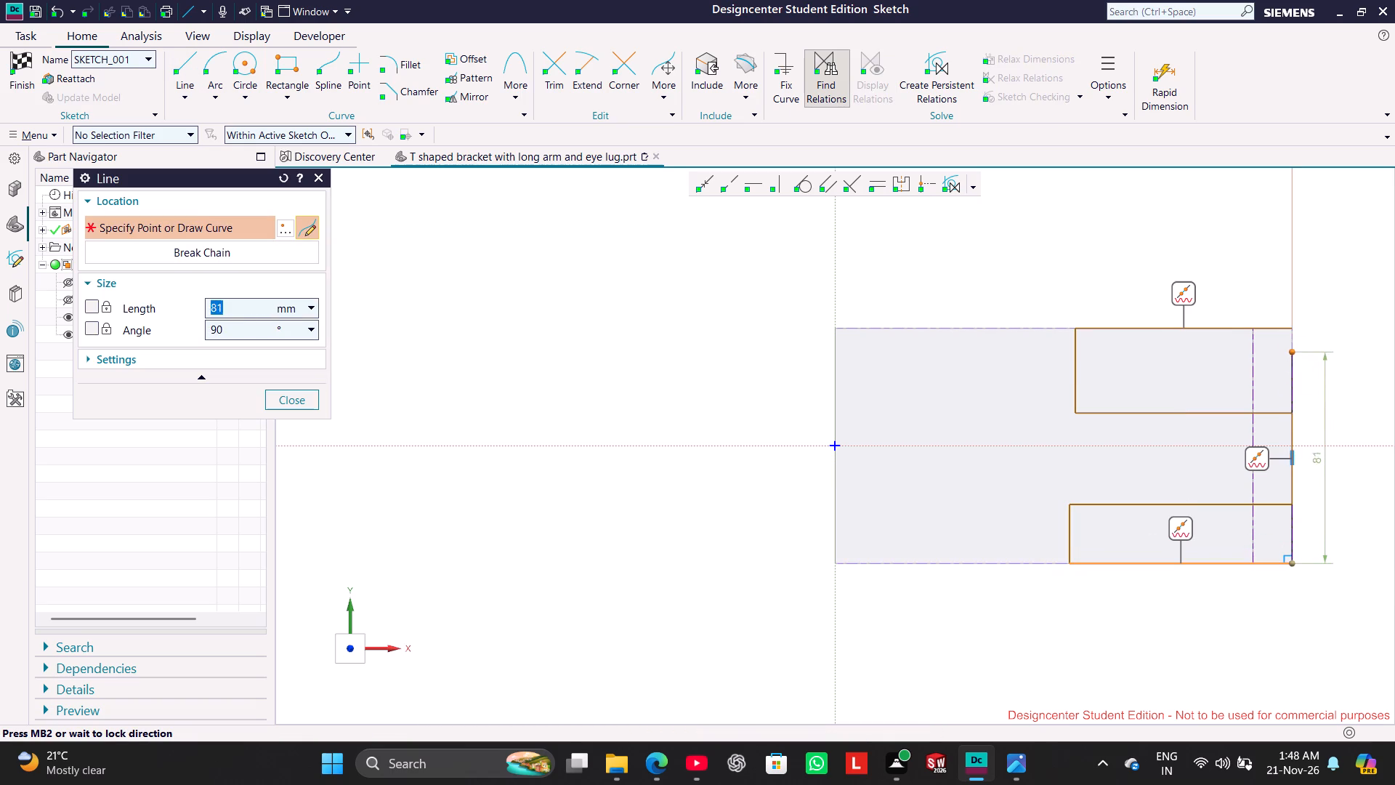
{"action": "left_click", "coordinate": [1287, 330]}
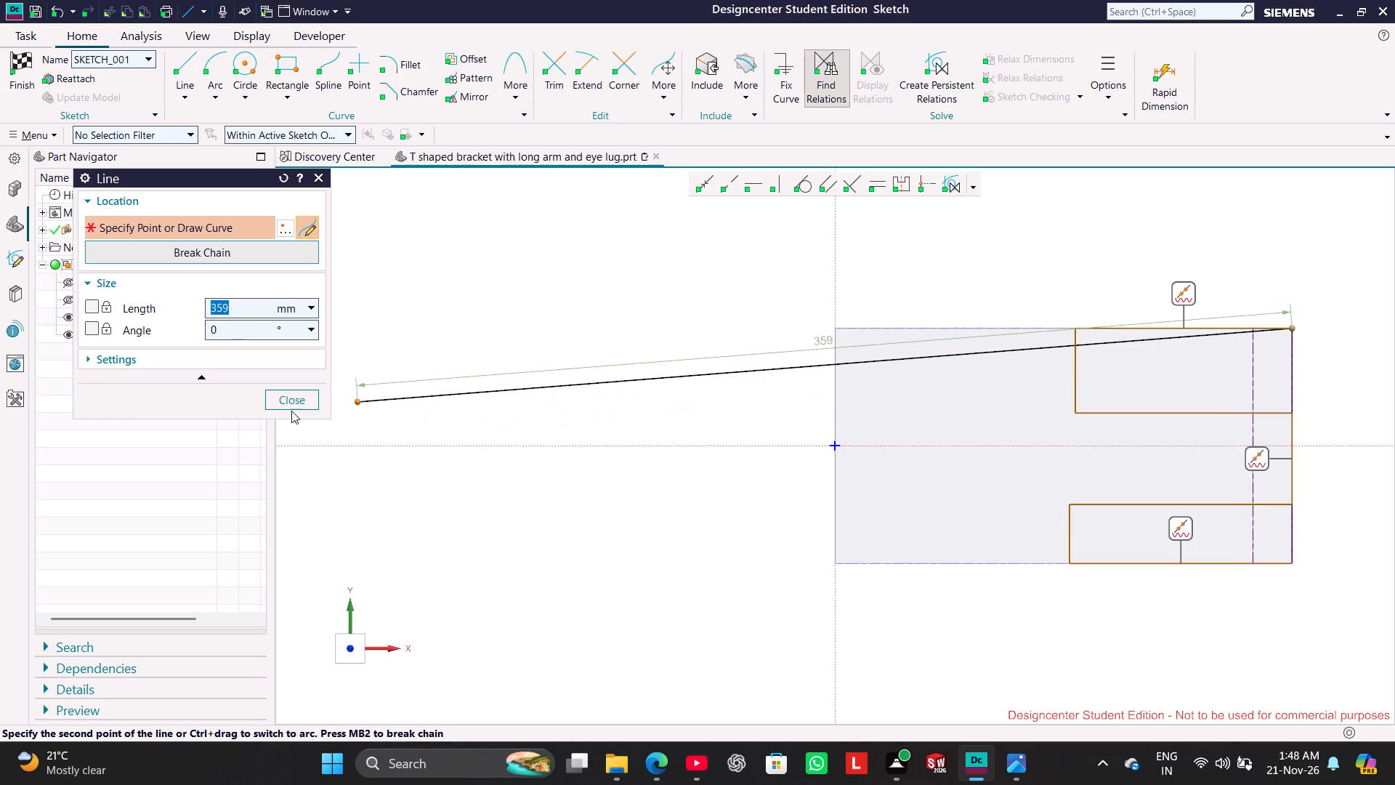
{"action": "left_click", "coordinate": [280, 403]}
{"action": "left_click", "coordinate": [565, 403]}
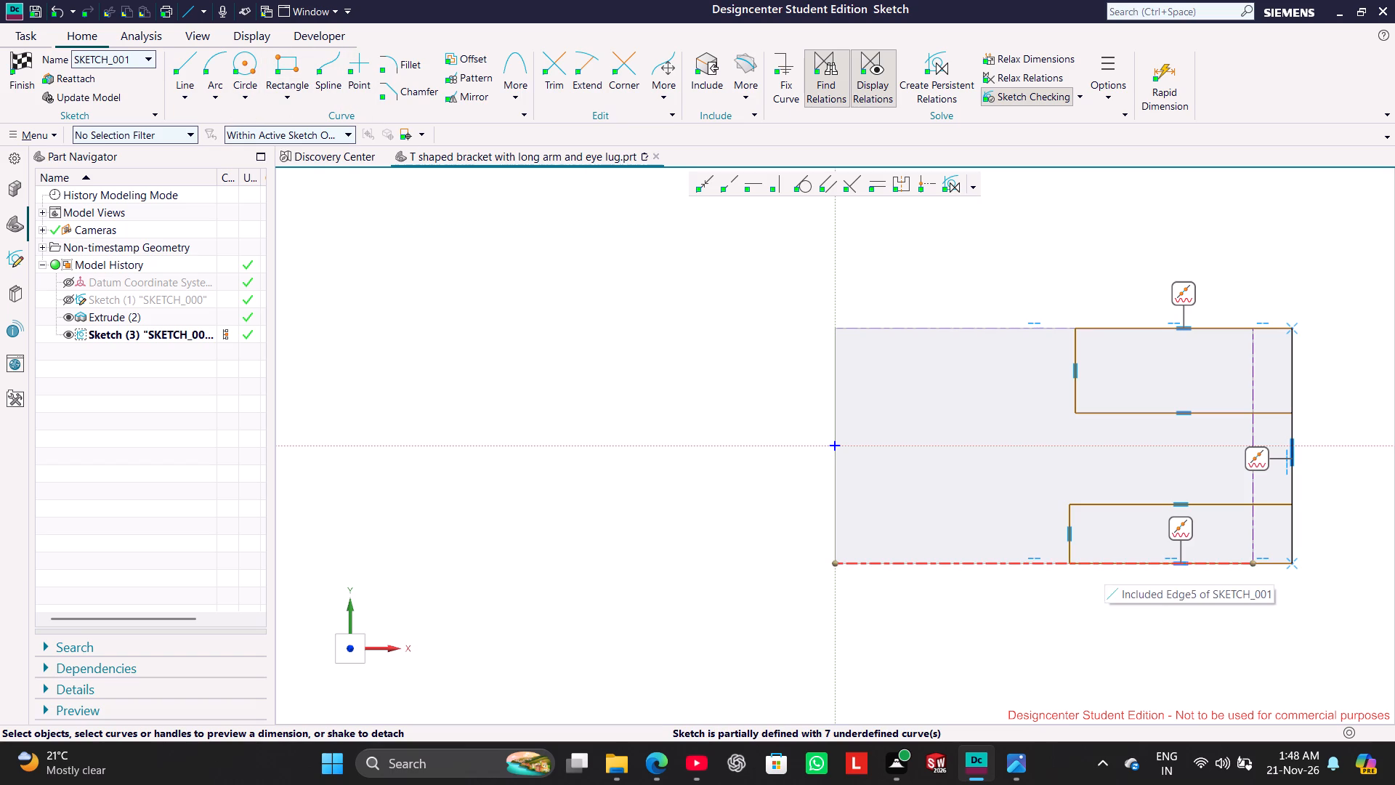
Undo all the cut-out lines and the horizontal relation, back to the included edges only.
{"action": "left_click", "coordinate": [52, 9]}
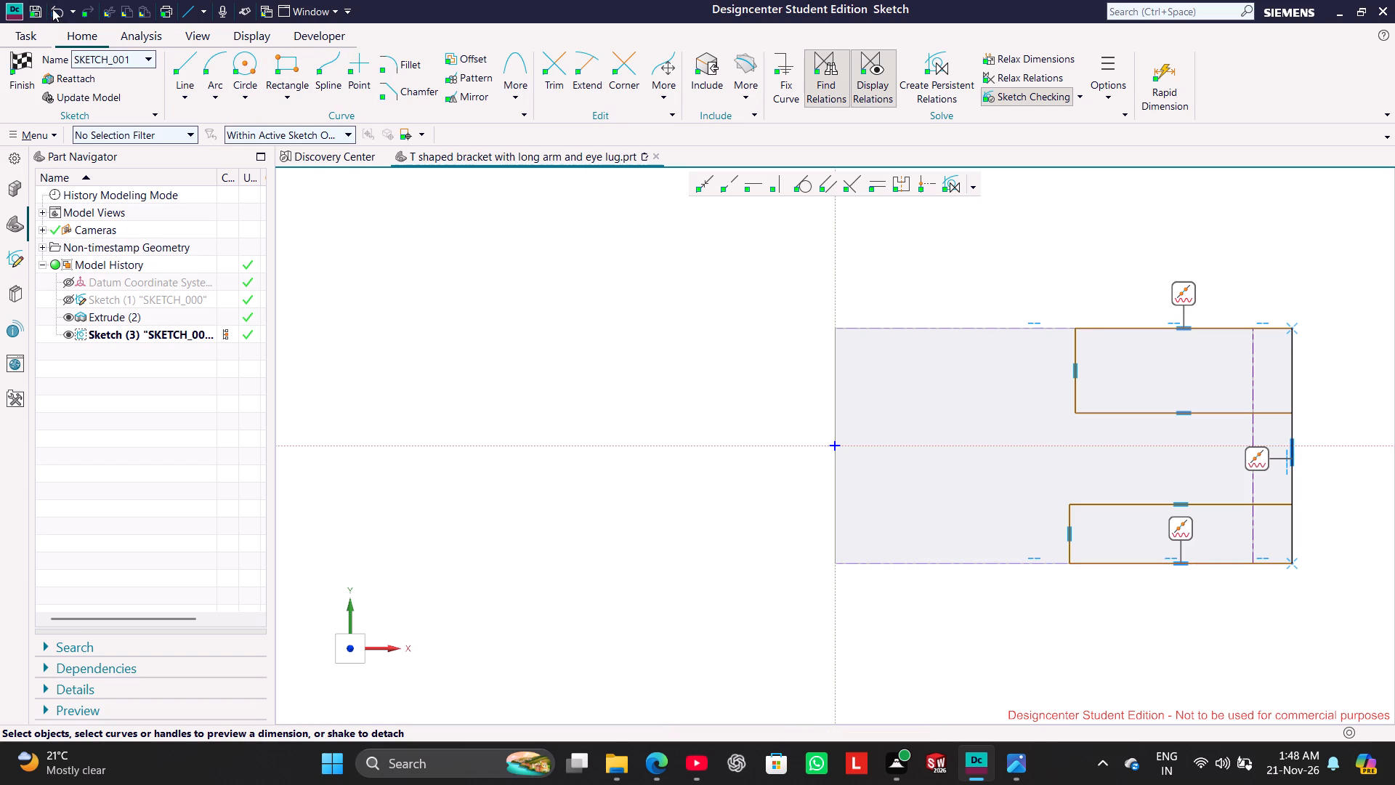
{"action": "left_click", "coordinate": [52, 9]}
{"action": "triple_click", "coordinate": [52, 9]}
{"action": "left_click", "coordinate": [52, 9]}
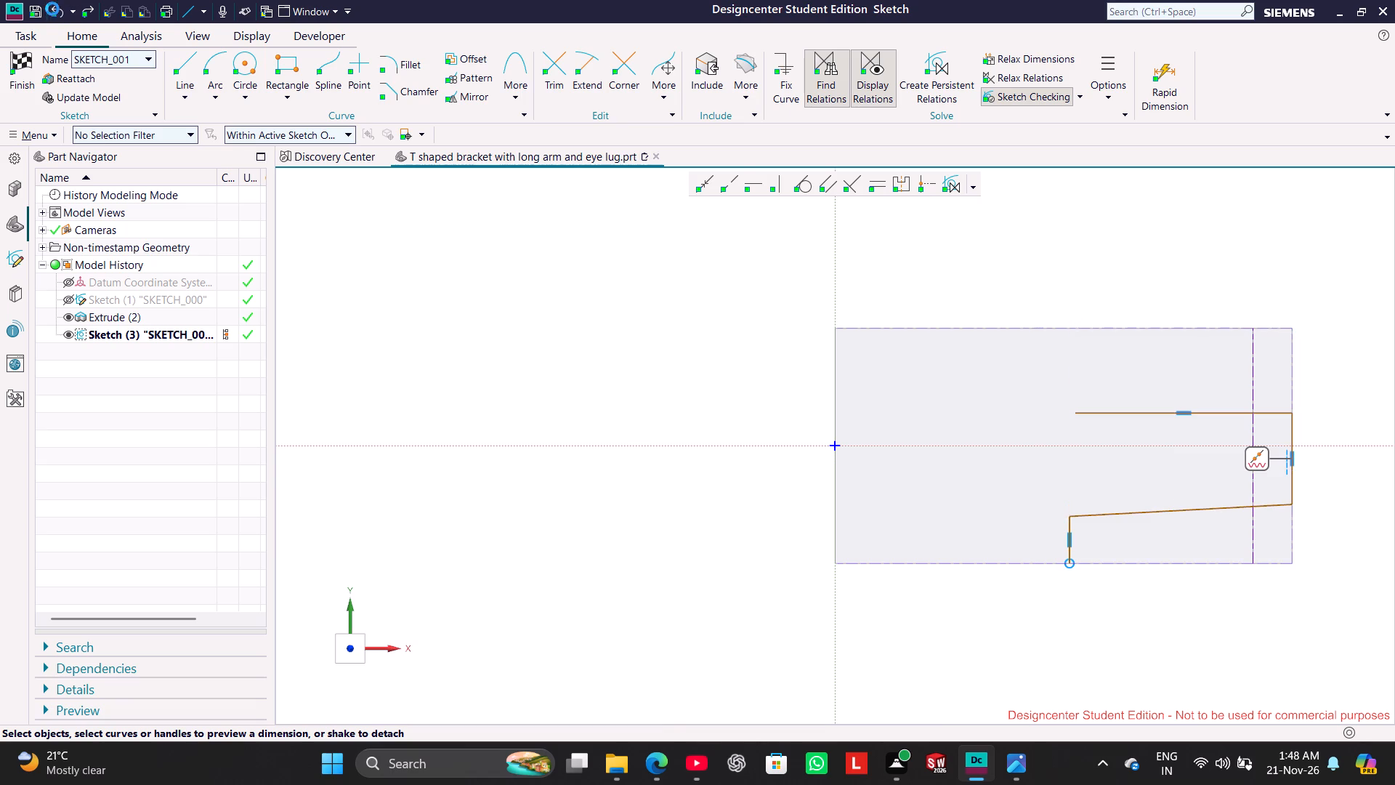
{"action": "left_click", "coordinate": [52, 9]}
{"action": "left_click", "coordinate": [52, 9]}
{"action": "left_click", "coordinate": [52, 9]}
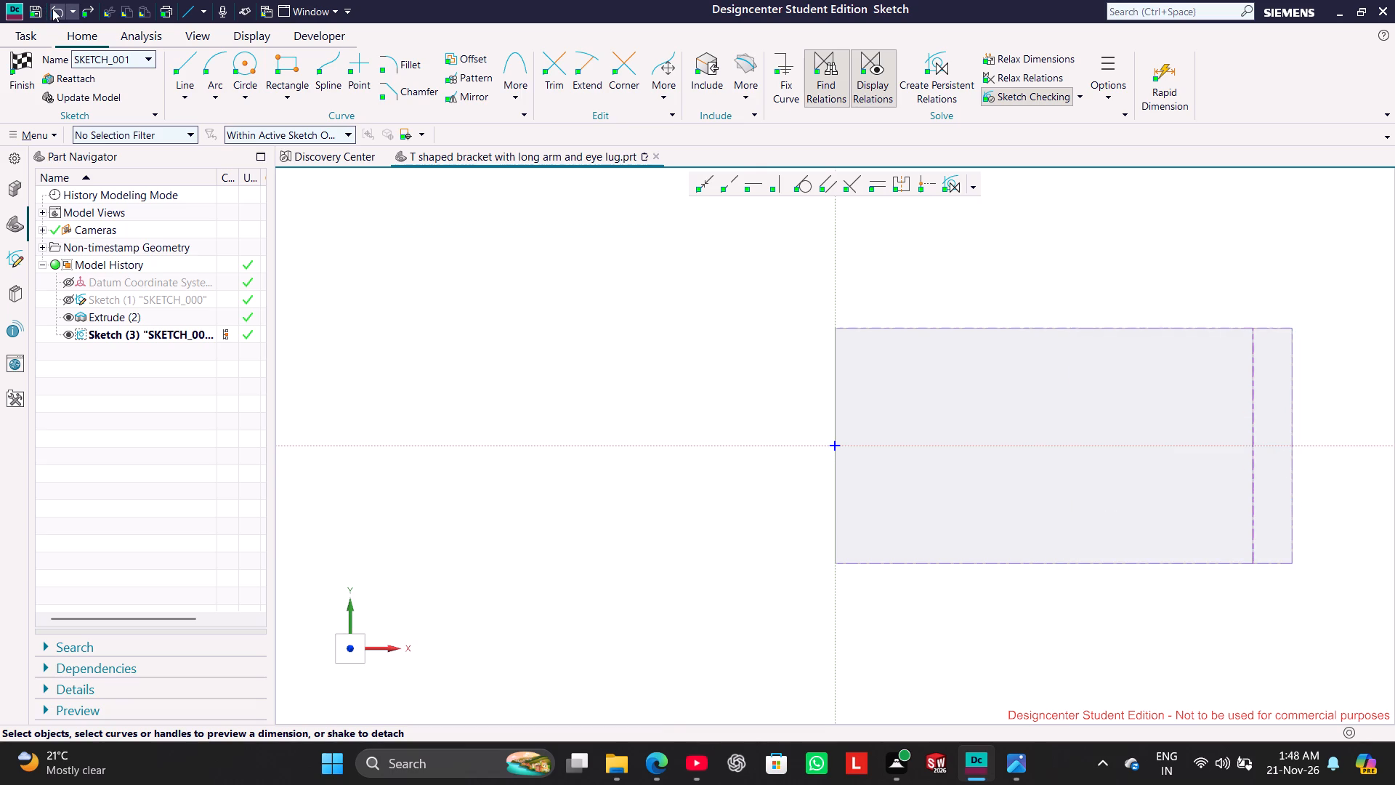
Sketch a rectangle about 27 mm high on the body's -Y edge, from about 94 mm off the vertical axis to the lug end edge.
{"action": "left_click", "coordinate": [285, 63]}
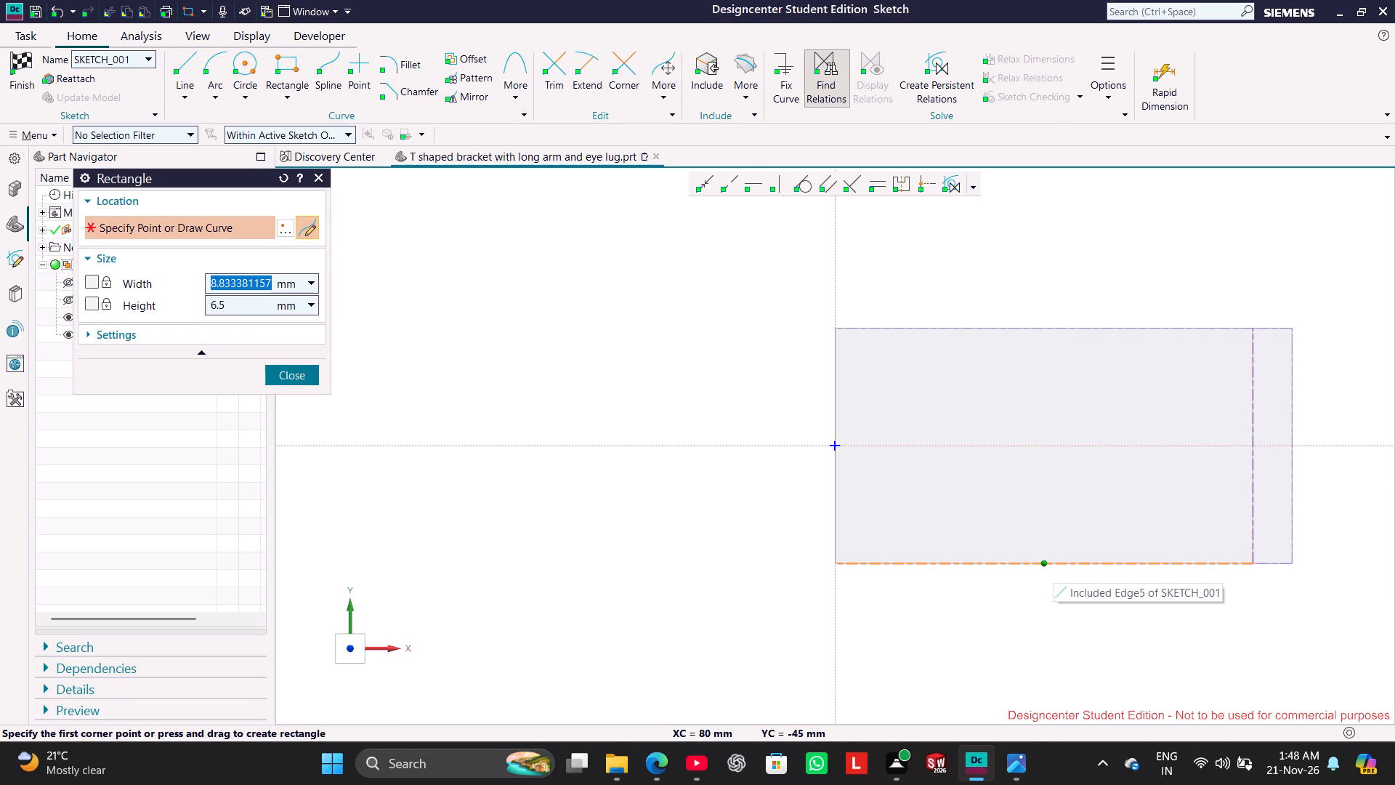
{"action": "left_click", "coordinate": [1080, 565]}
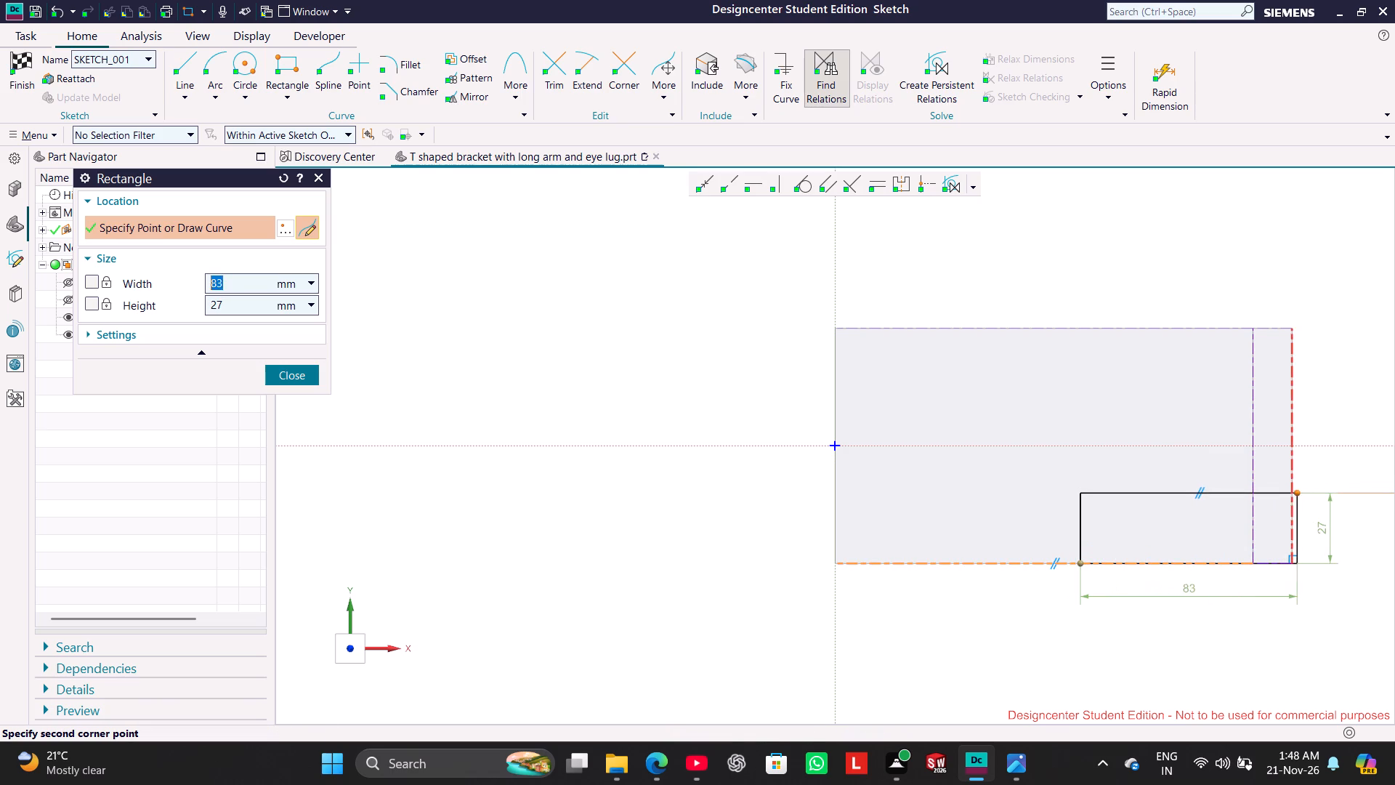
{"action": "left_click", "coordinate": [1290, 494]}
{"action": "left_click", "coordinate": [300, 376]}
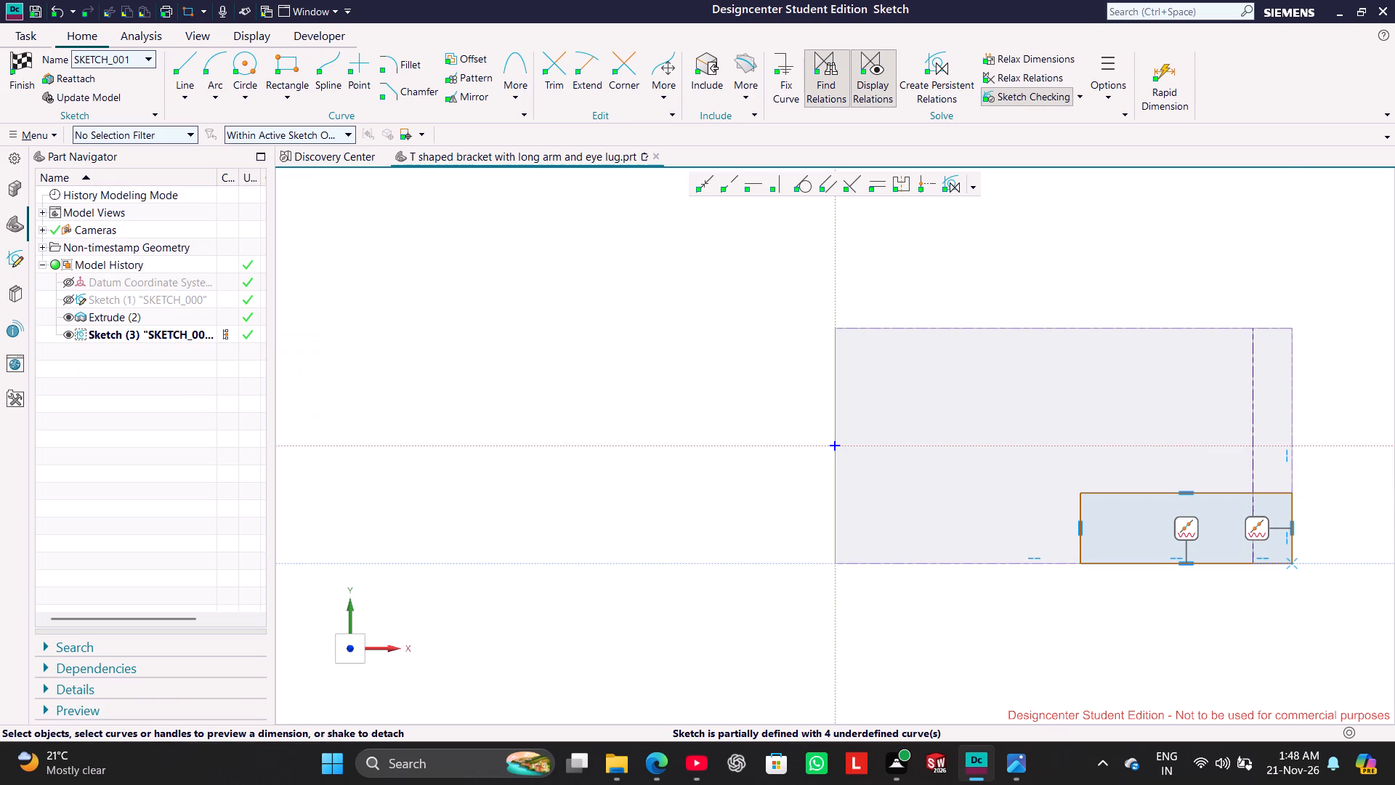
Mirror the rectangle's four lines about the sketch's horizontal axis to form the +Y cut-out.
{"action": "left_click", "coordinate": [1125, 529]}
{"action": "left_click", "coordinate": [1083, 507]}
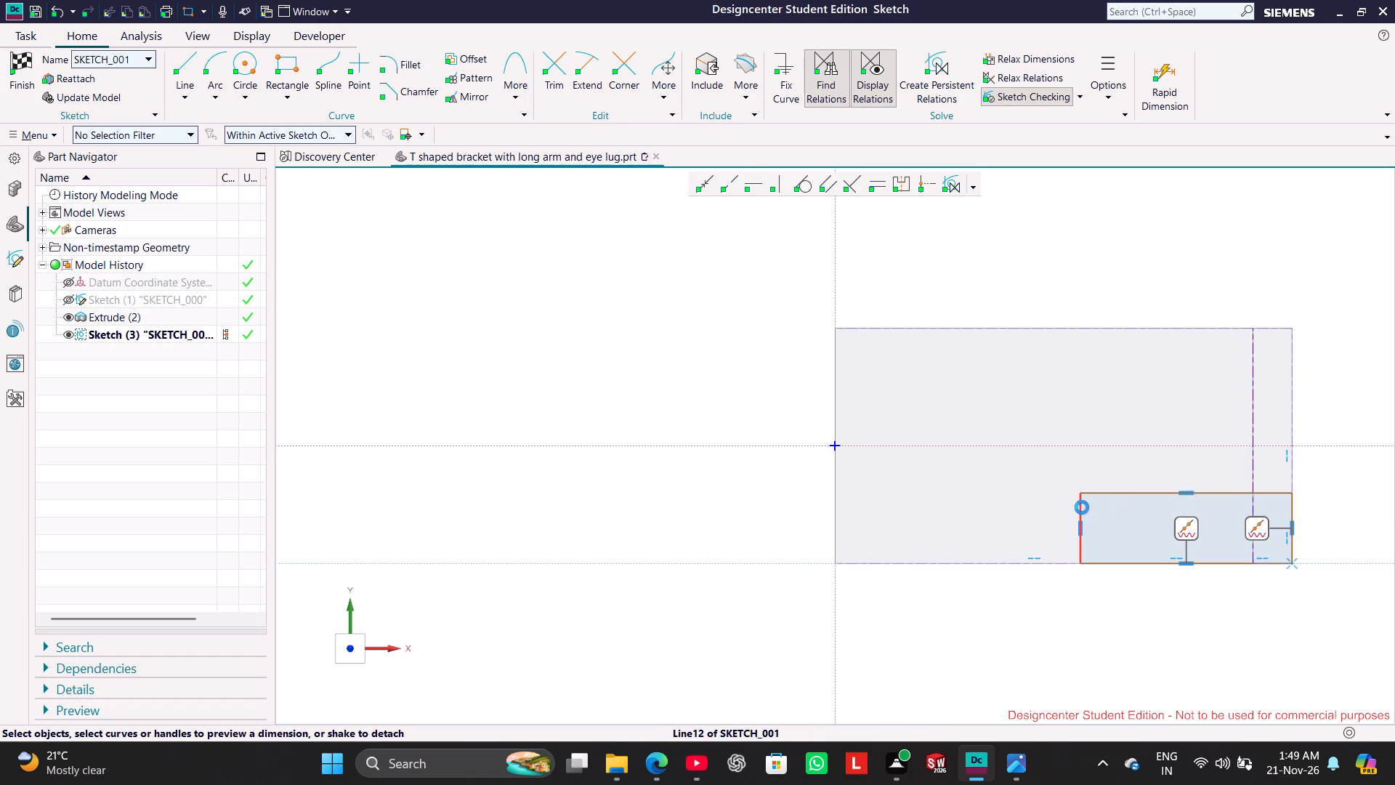
{"action": "left_click", "coordinate": [1116, 494]}
{"action": "left_click", "coordinate": [1144, 565]}
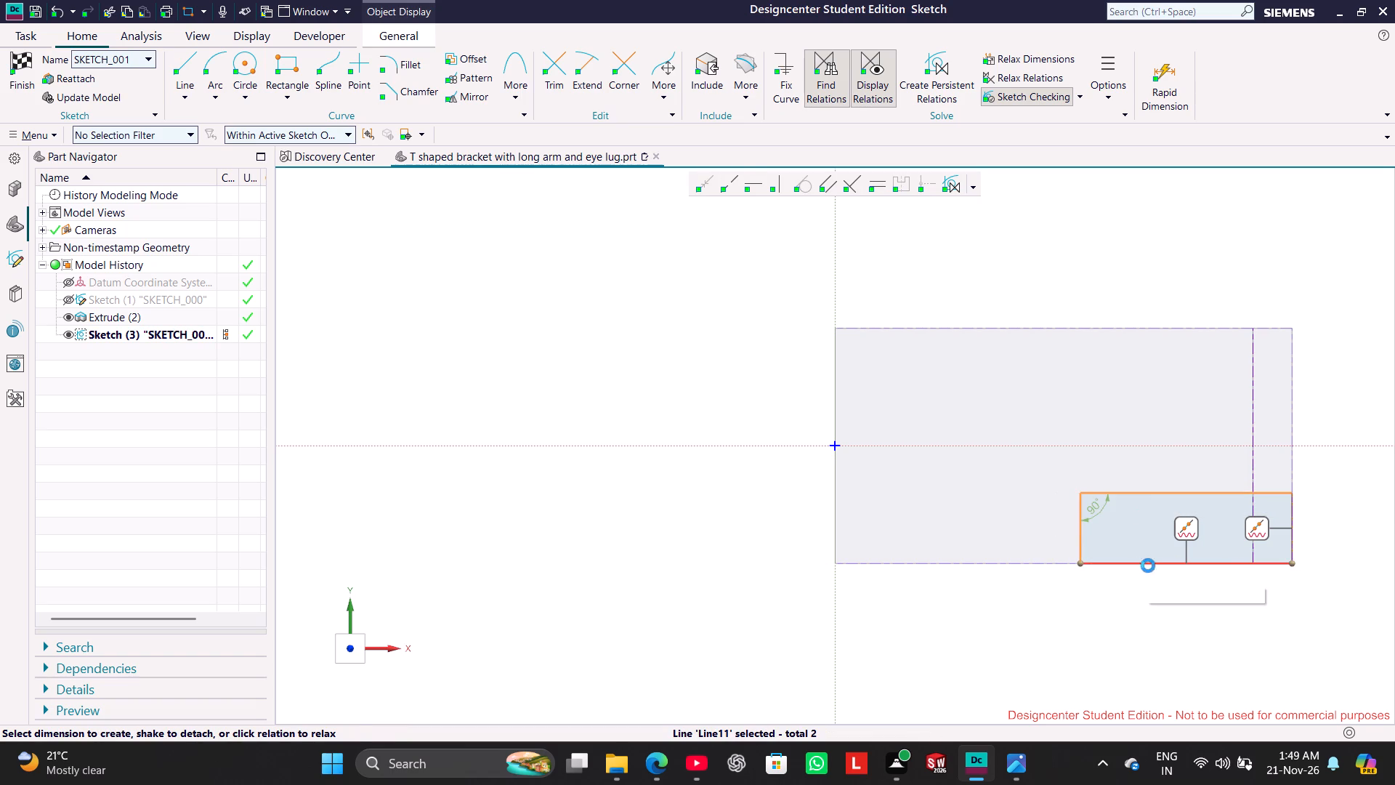
{"action": "left_click", "coordinate": [1293, 544]}
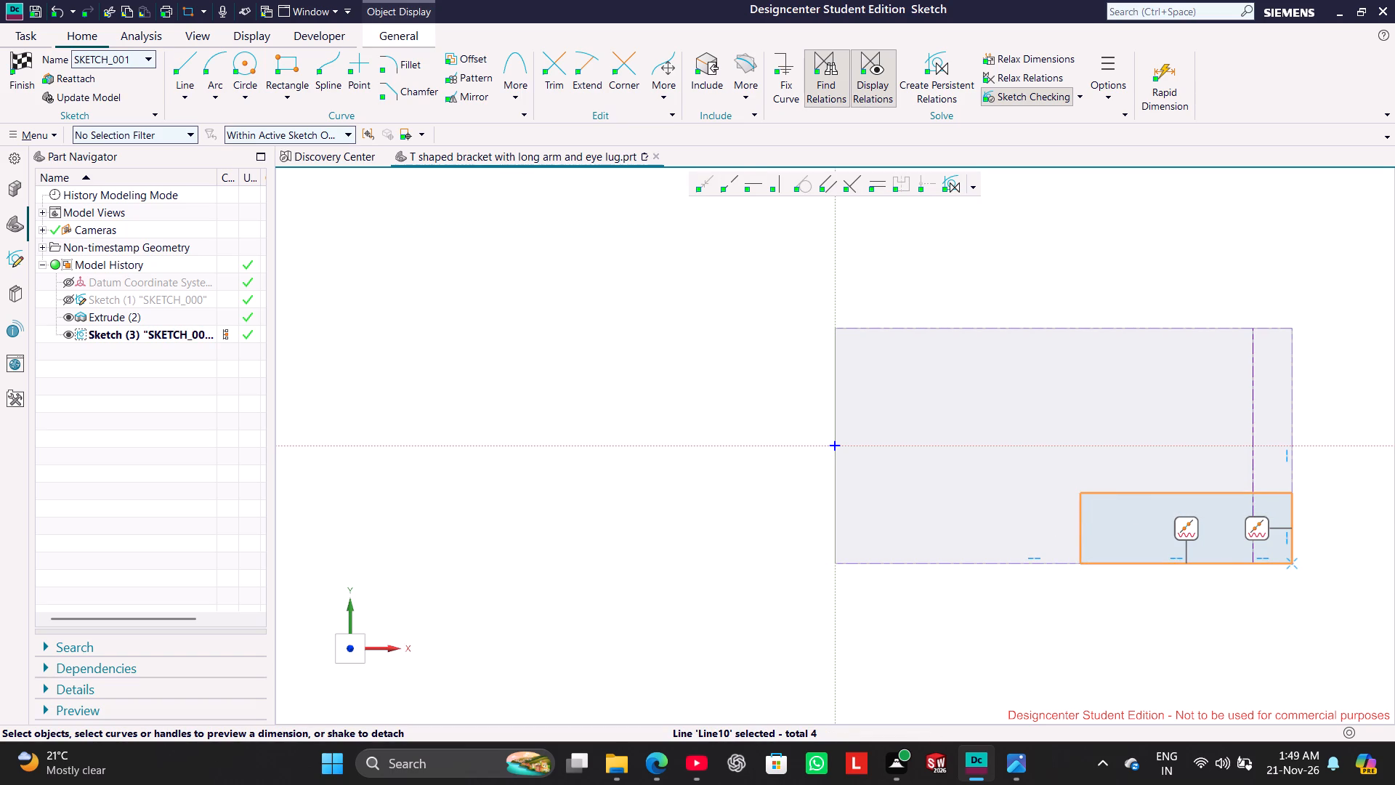
{"action": "left_click", "coordinate": [471, 101]}
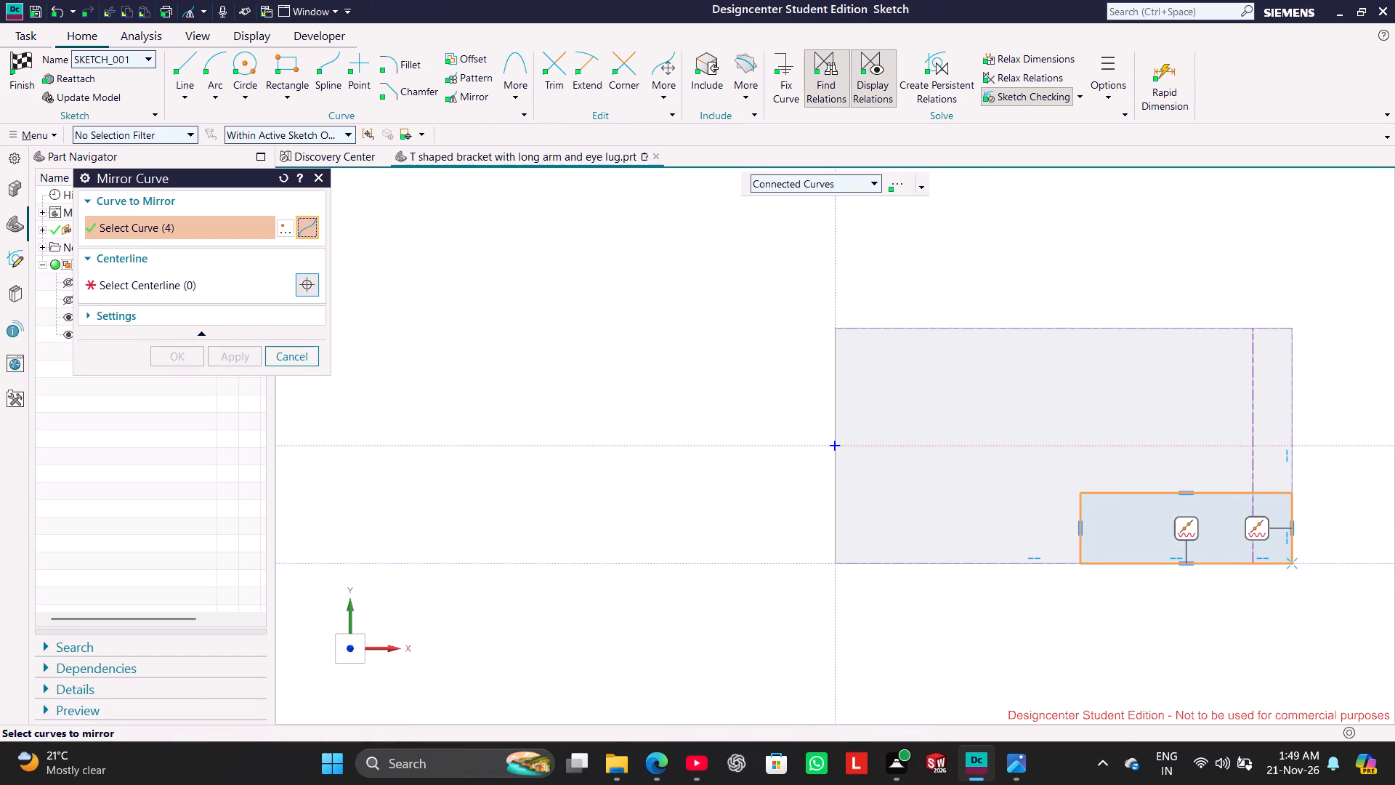
{"action": "middle_click", "coordinate": [620, 398]}
{"action": "left_click", "coordinate": [959, 447]}
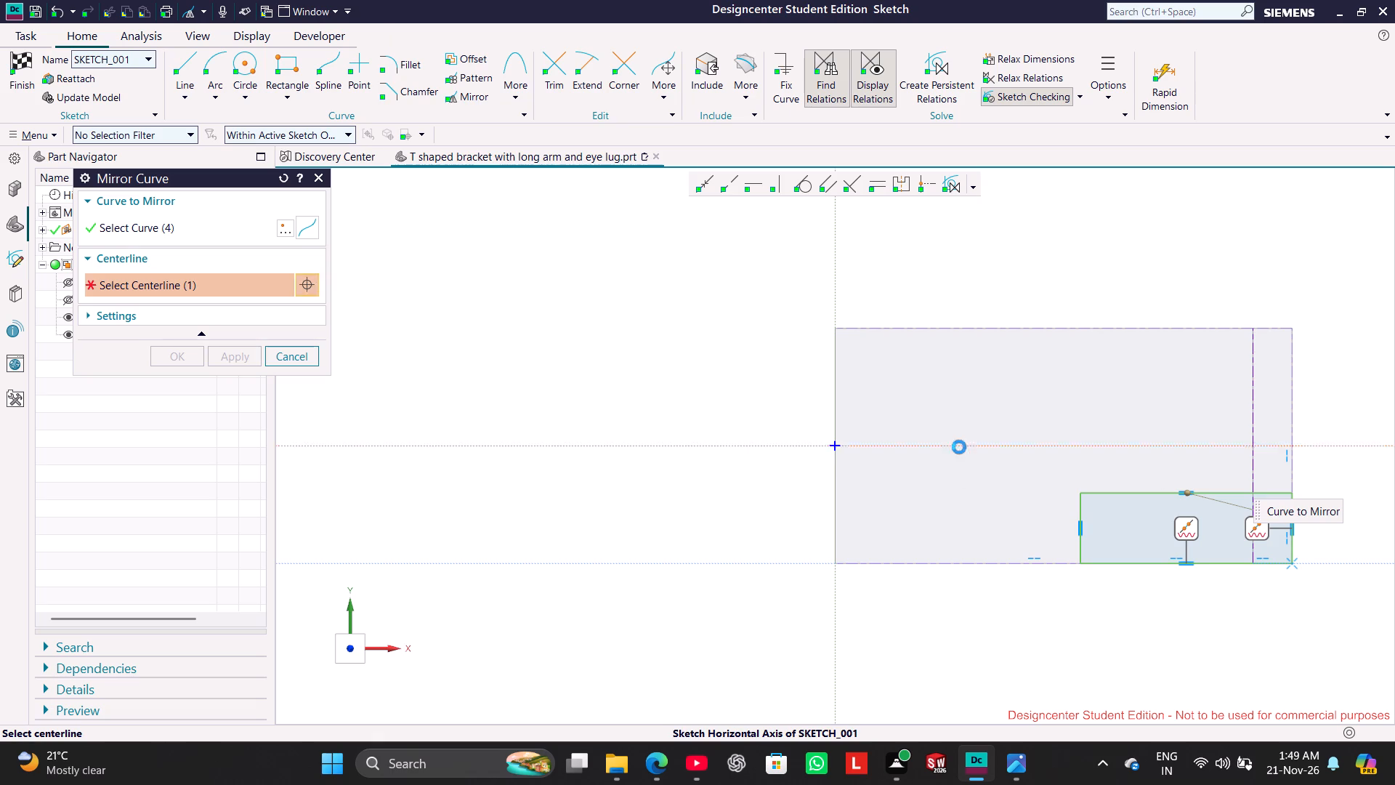
{"action": "left_click", "coordinate": [243, 358]}
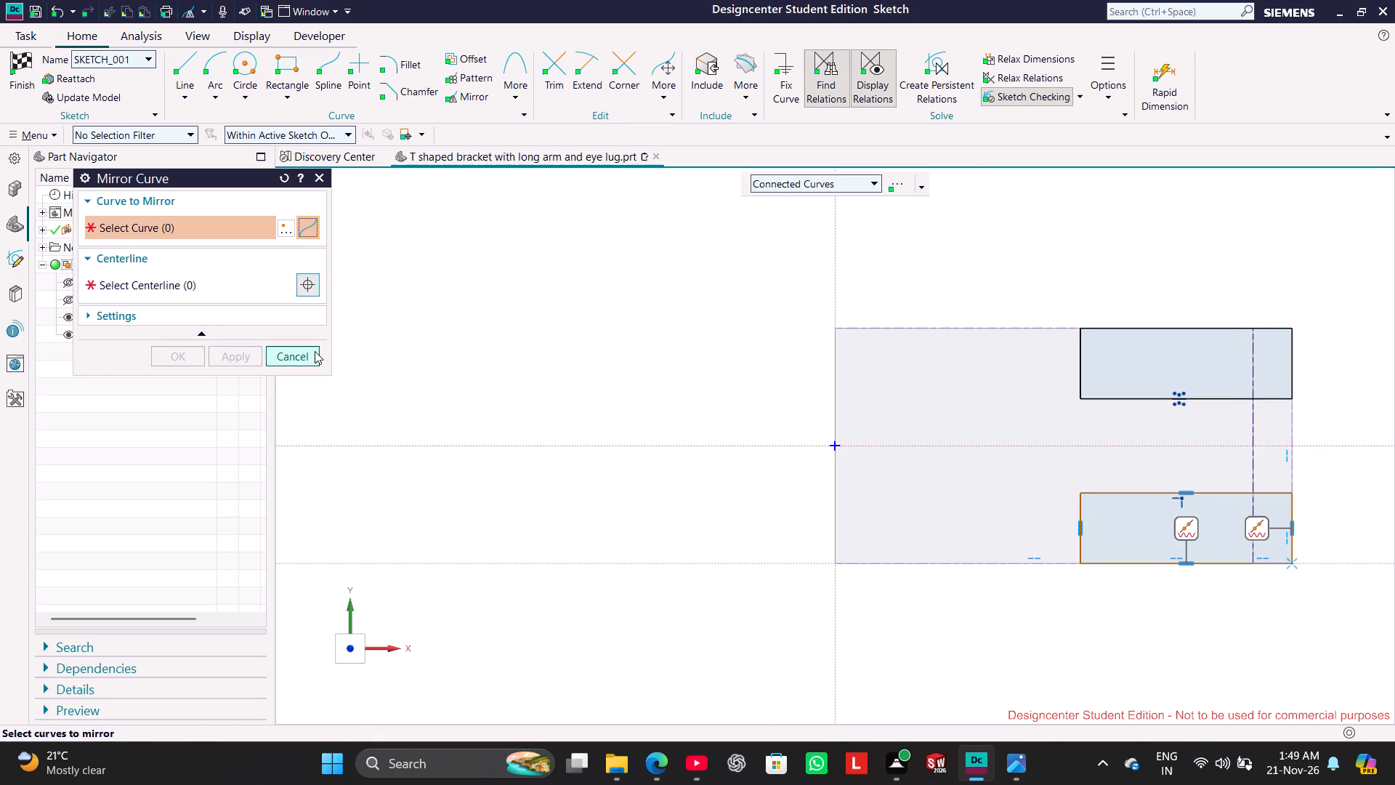
{"action": "left_click", "coordinate": [315, 351]}
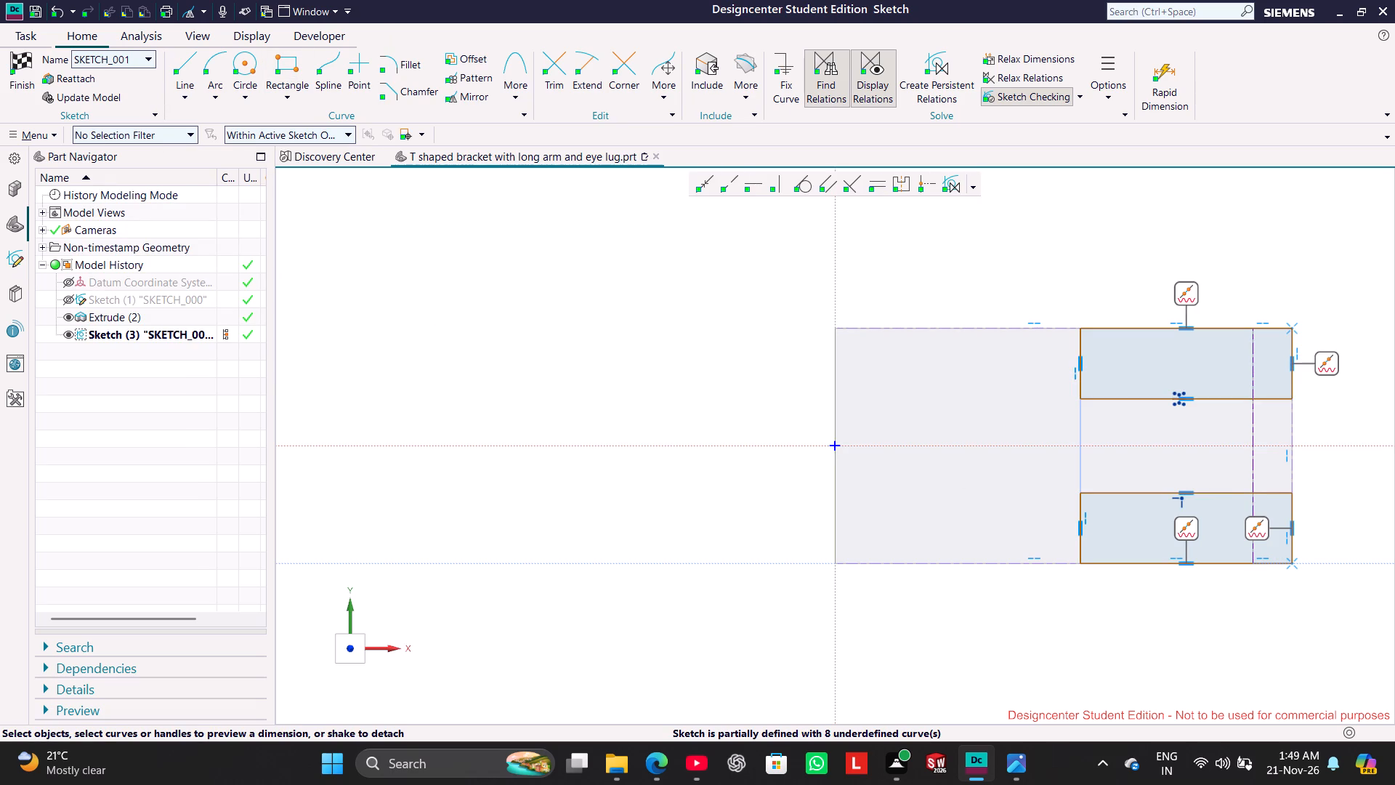
Dimension the +Y rectangle's inner end line at 80 mm from the sketch's vertical axis.
{"action": "left_click", "coordinate": [832, 374]}
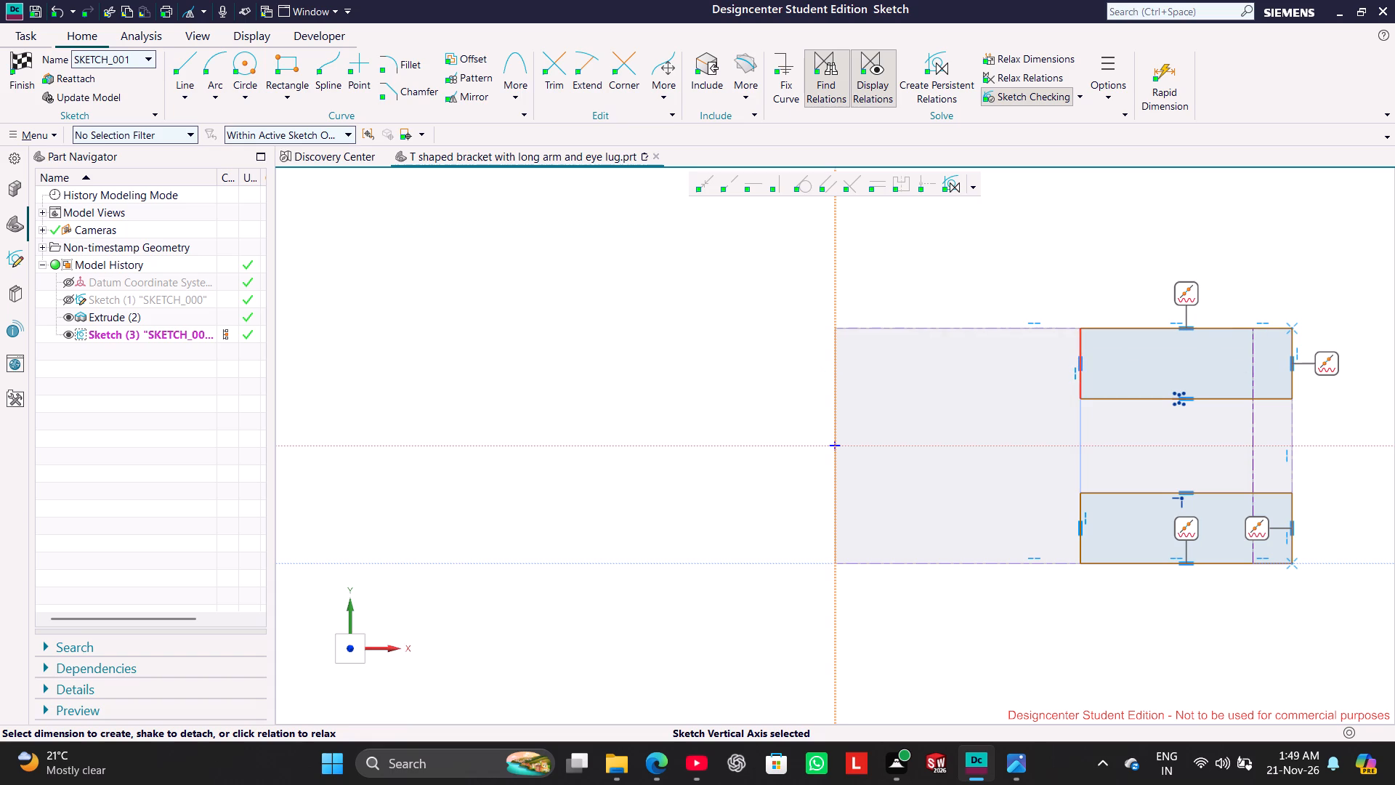
{"action": "left_click", "coordinate": [1081, 345]}
{"action": "left_click_drag", "start_coordinate": [952, 350], "coordinate": [957, 288]}
{"action": "double_click", "coordinate": [958, 288]}
{"action": "double_click", "coordinate": [958, 286]}
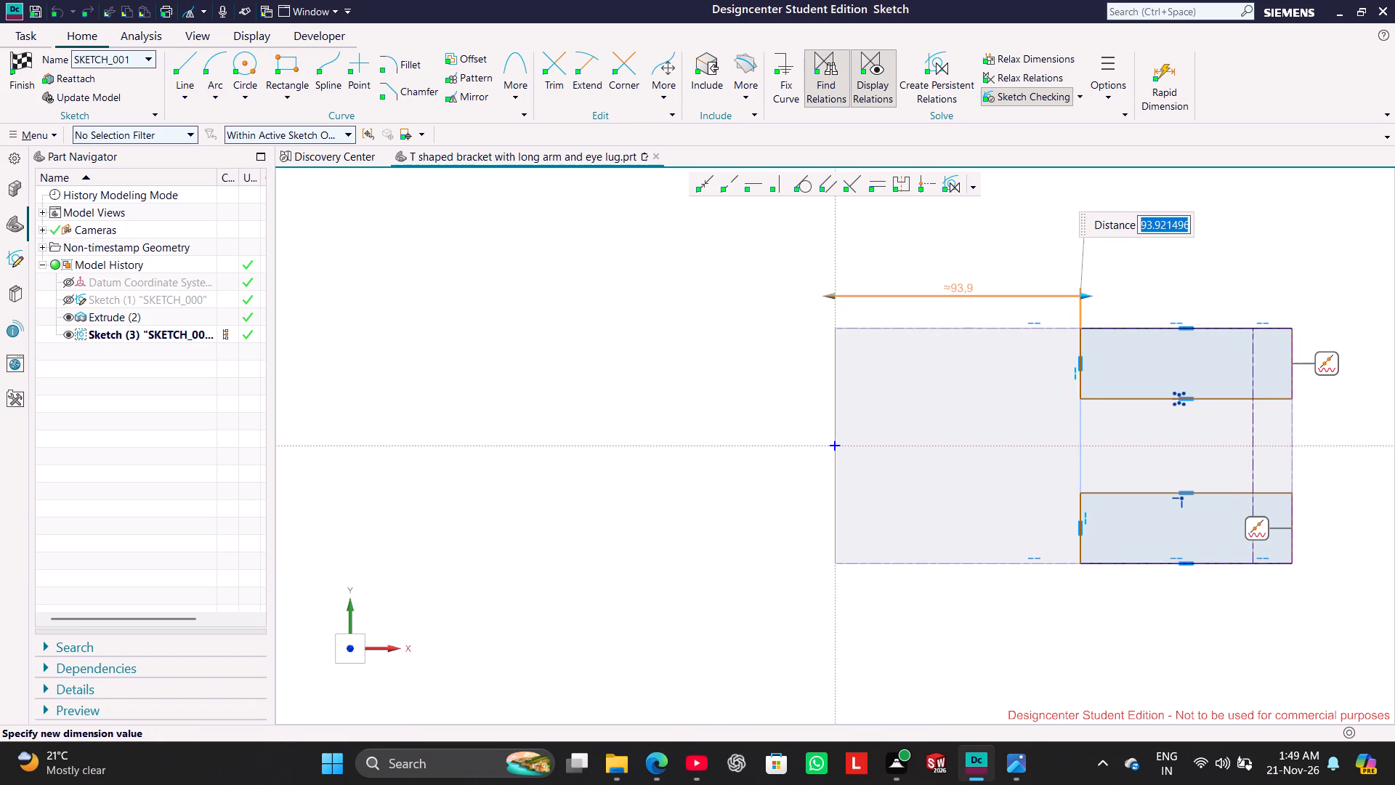
{"action": "type", "text": "80"}
{"action": "key", "text": "Return"}
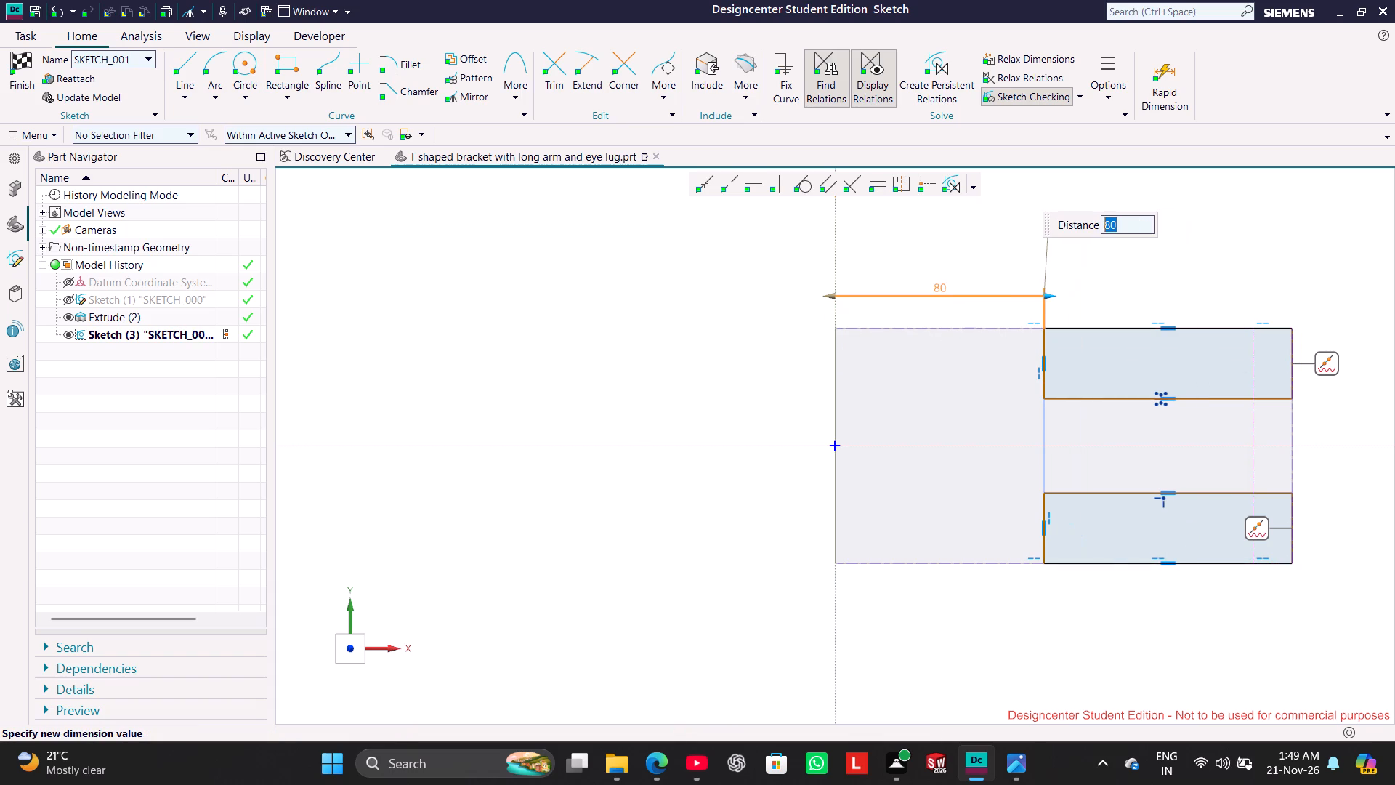
{"action": "left_click", "coordinate": [651, 350]}
Dimension the gap between the two cut-outs' facing inner edges at 30 mm to set the arm width.
{"action": "left_click", "coordinate": [1008, 768]}
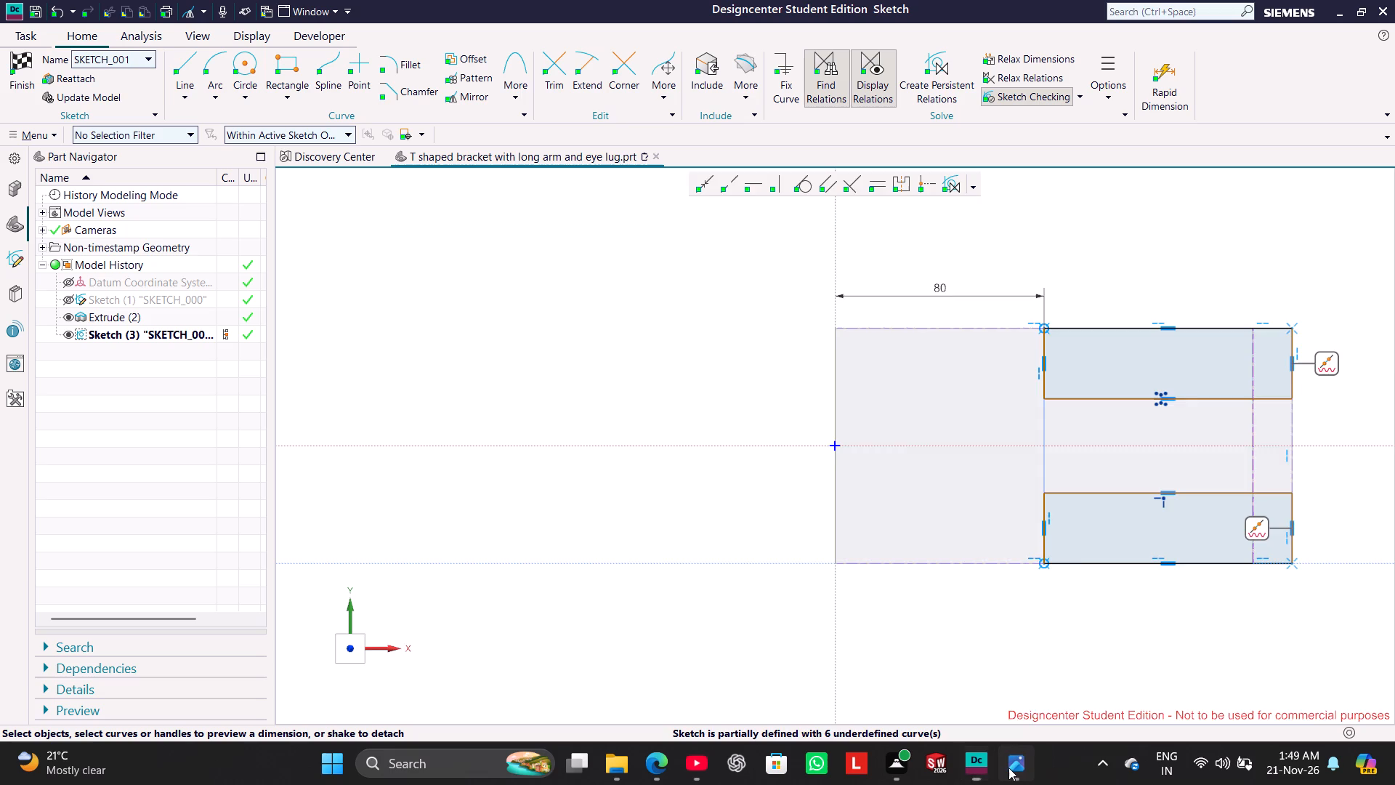
{"action": "left_click", "coordinate": [1011, 768]}
{"action": "left_click", "coordinate": [1232, 491]}
{"action": "left_click", "coordinate": [1226, 398]}
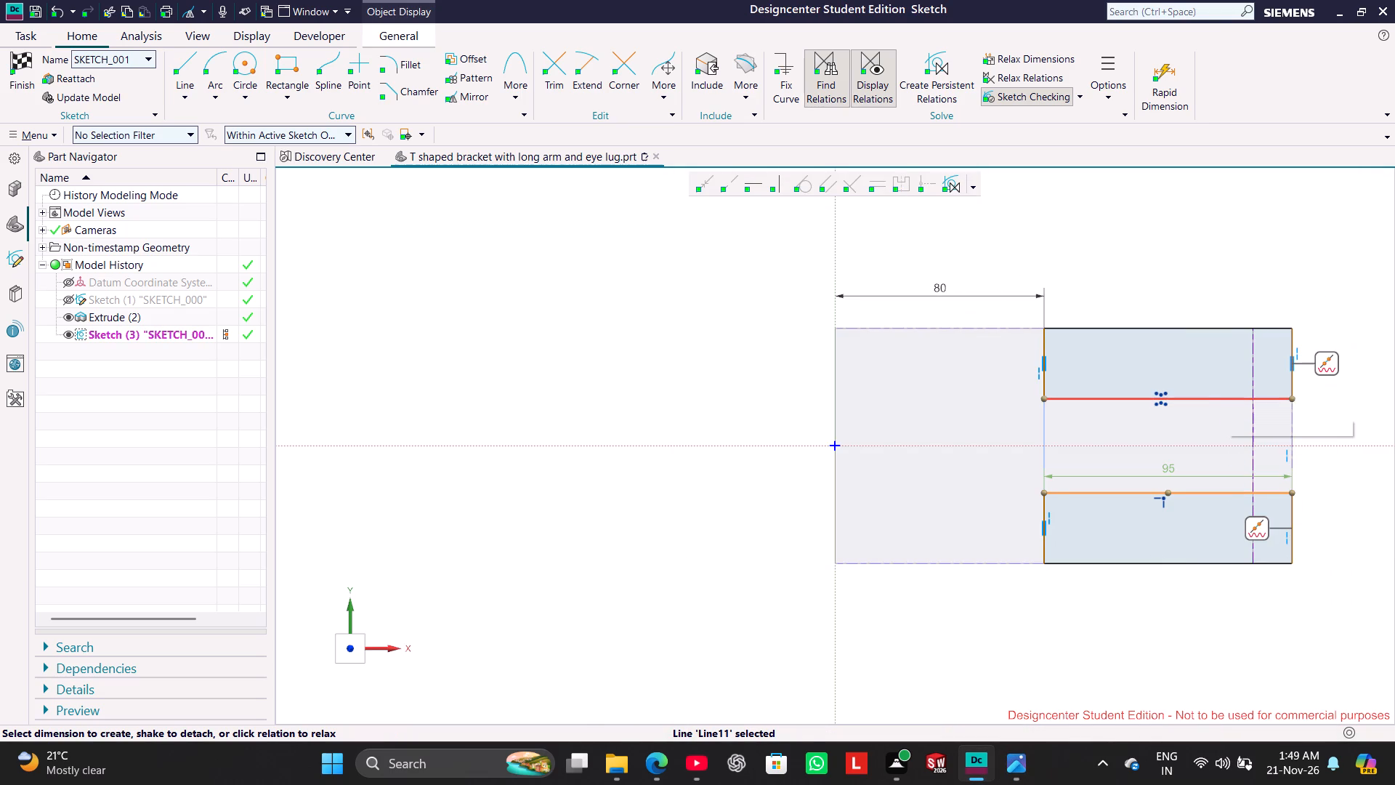
{"action": "left_click_drag", "start_coordinate": [1232, 448], "coordinate": [1330, 439]}
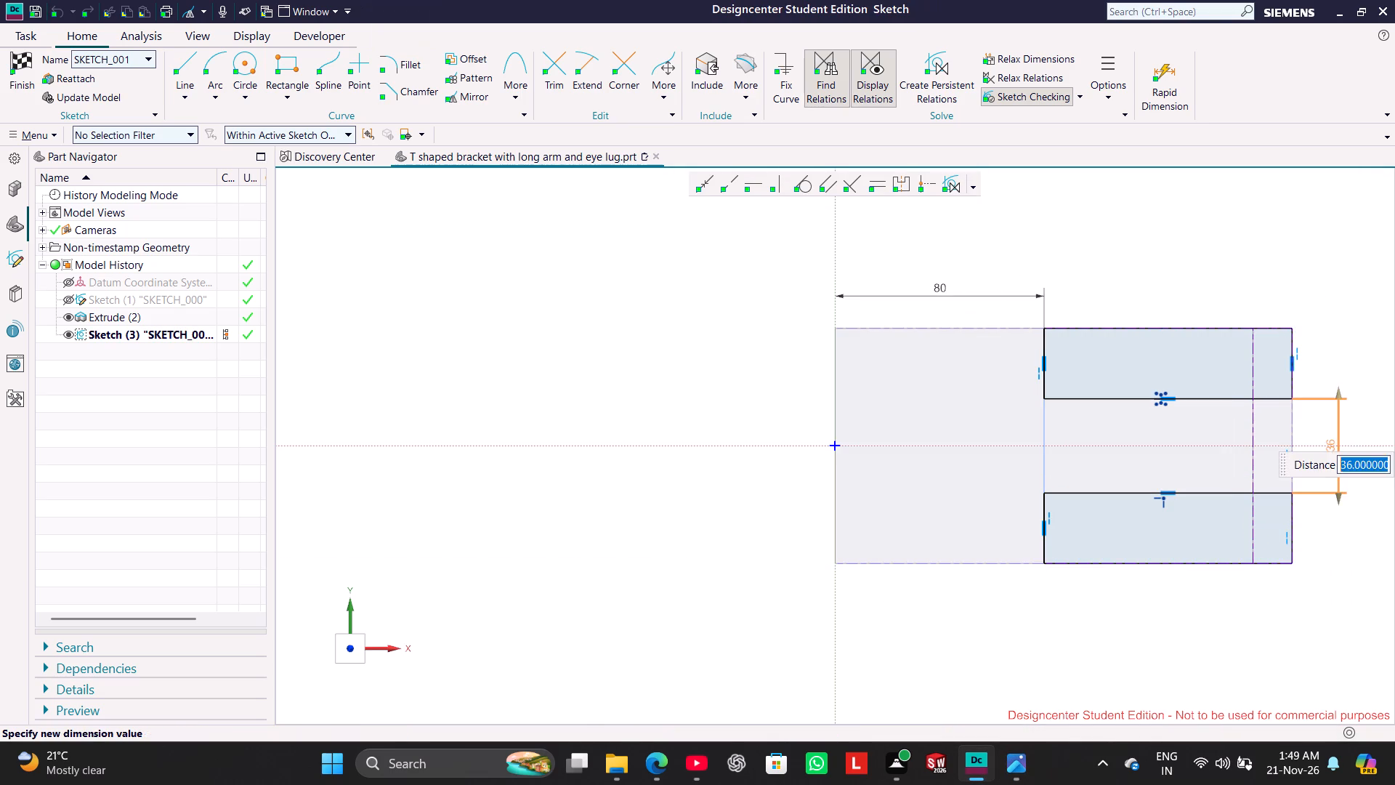
{"action": "double_click", "coordinate": [1333, 445]}
{"action": "double_click", "coordinate": [1333, 447]}
{"action": "type", "text": "30"}
{"action": "key", "text": "Return"}
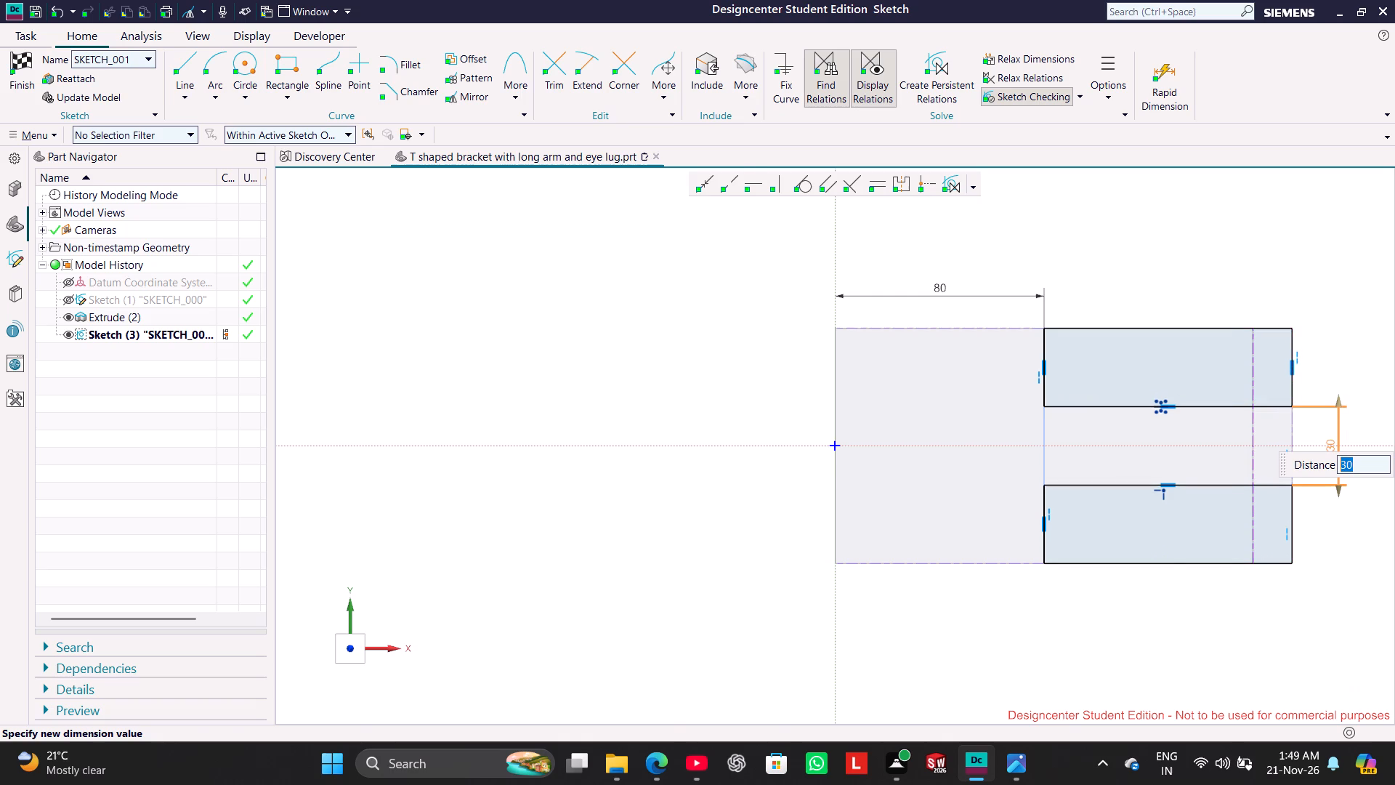
{"action": "left_click", "coordinate": [666, 363]}
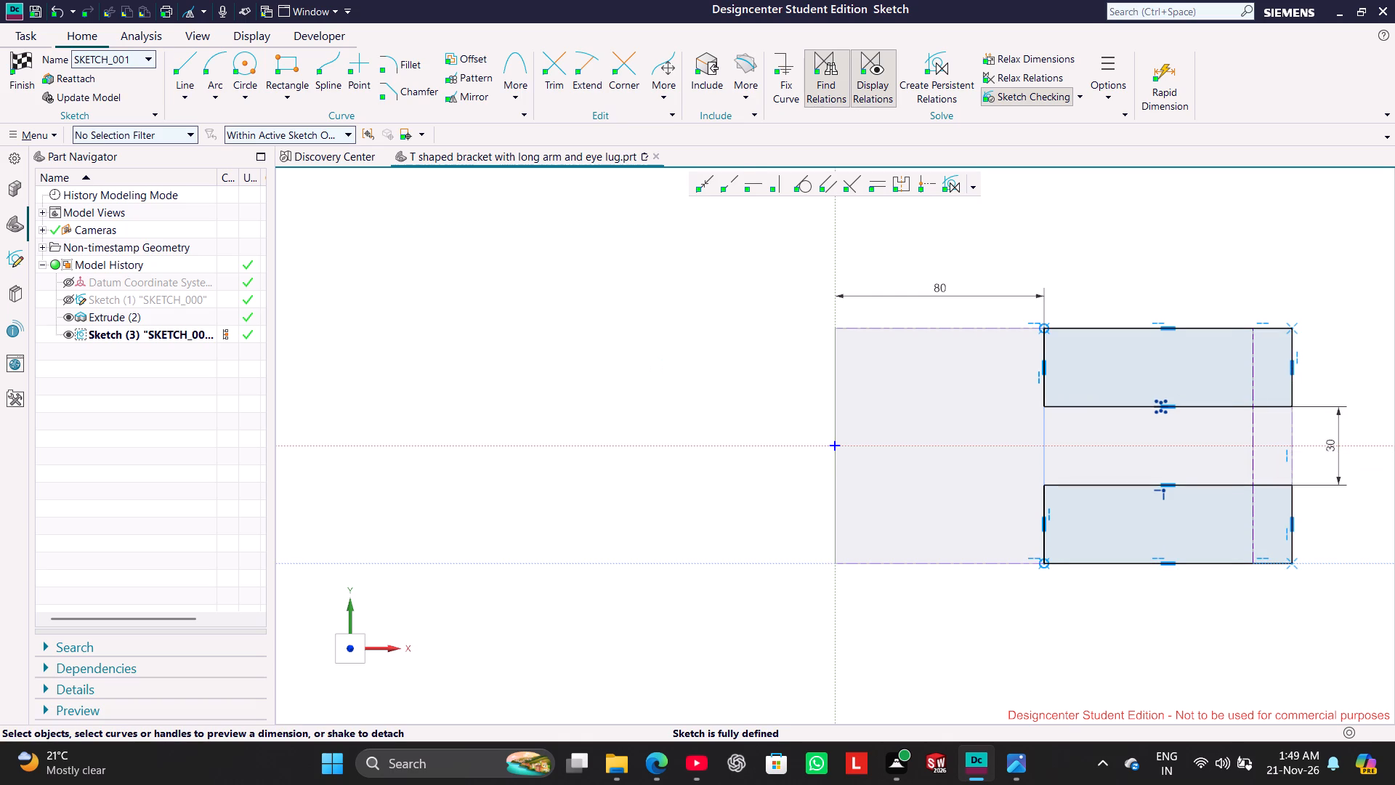
Consult the reference drawing and sketch two 8 mm circles on the body's horizontal axis, the first about 32 mm from the vertical axis.
{"action": "left_click", "coordinate": [1013, 765]}
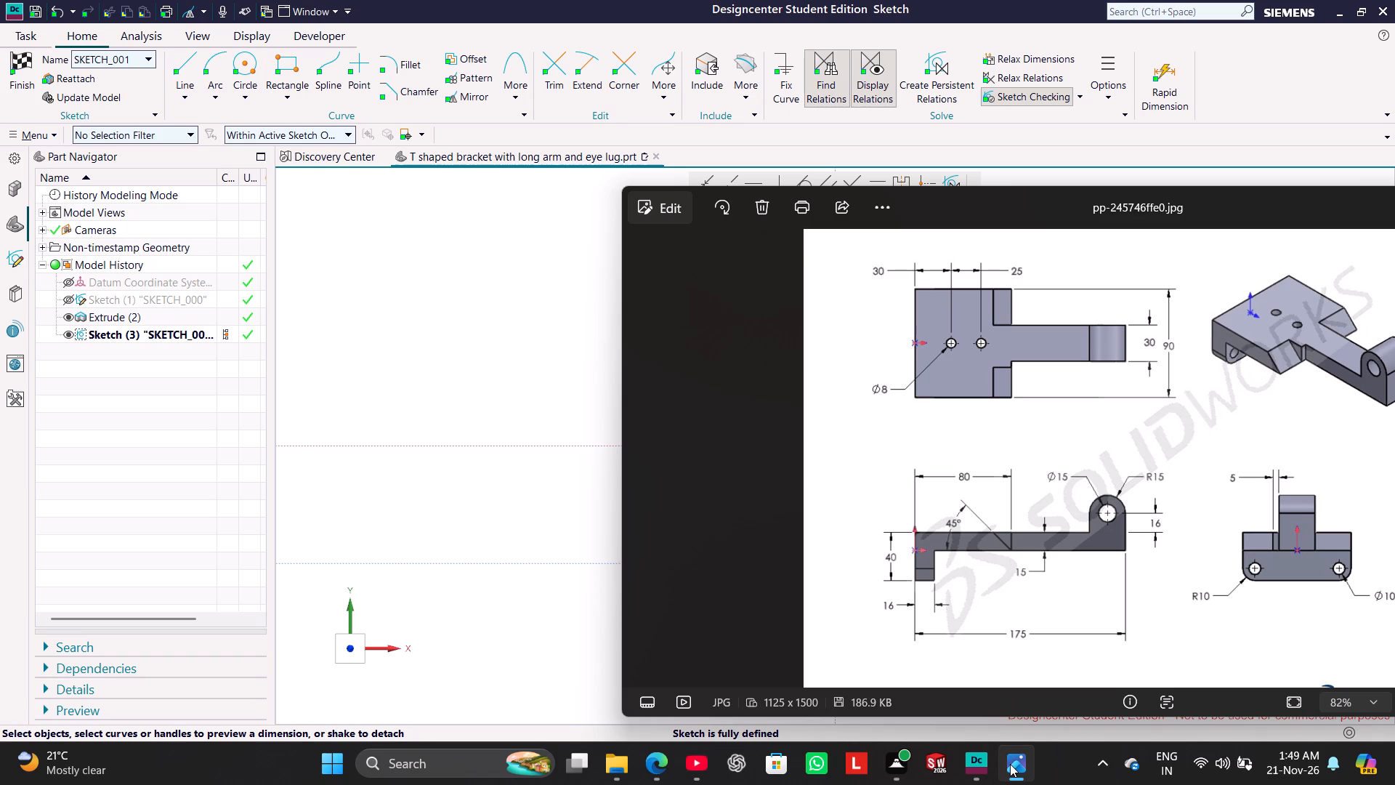
{"action": "left_click", "coordinate": [1010, 764]}
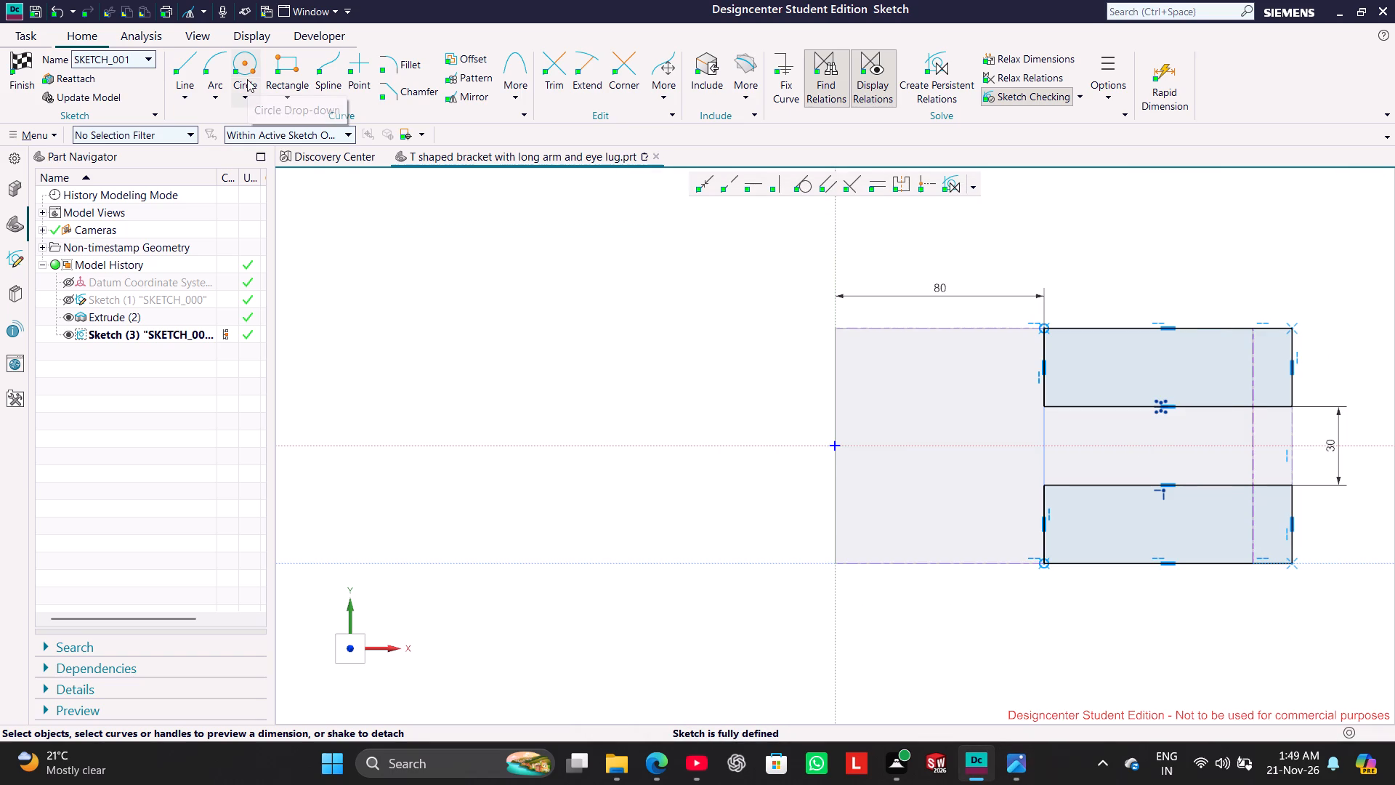
{"action": "left_click", "coordinate": [245, 63]}
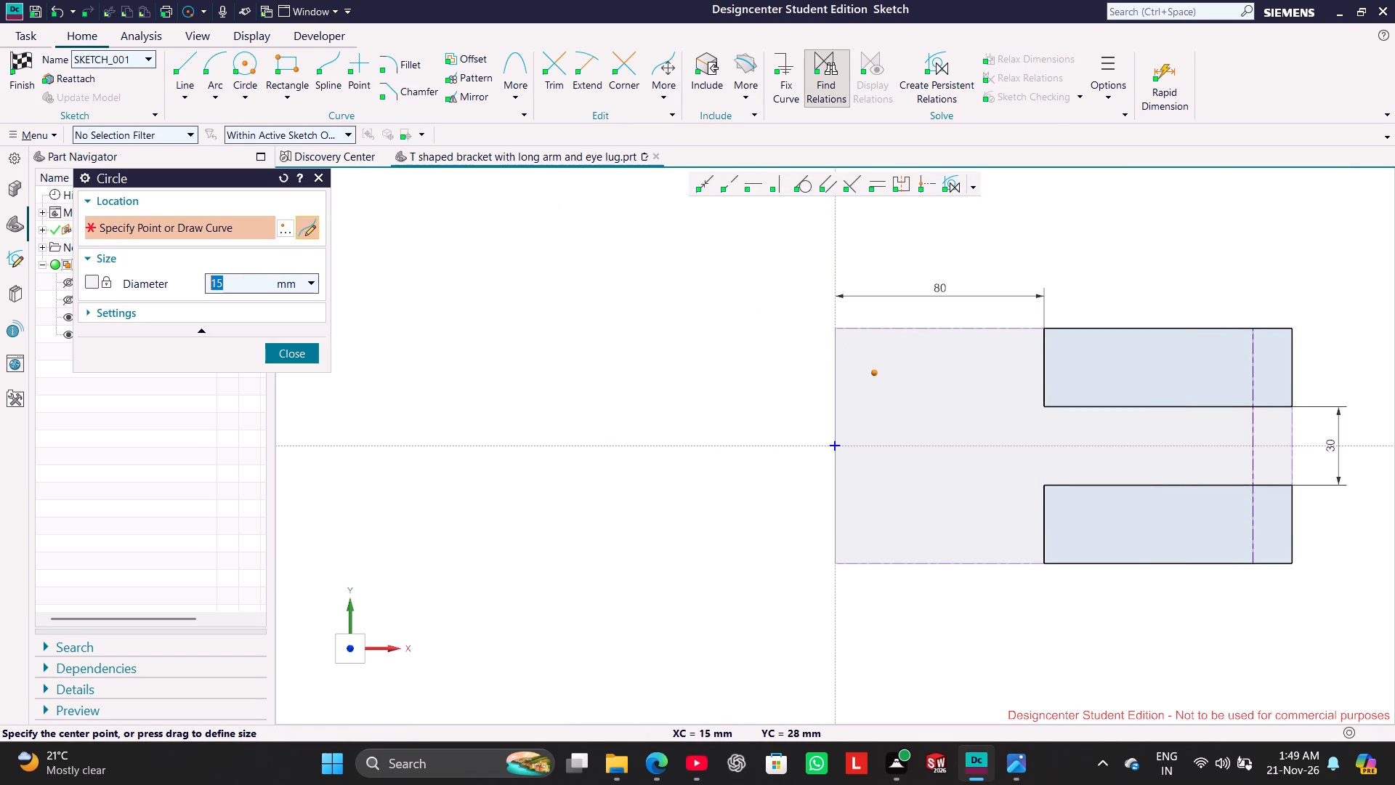
{"action": "left_click", "coordinate": [918, 445]}
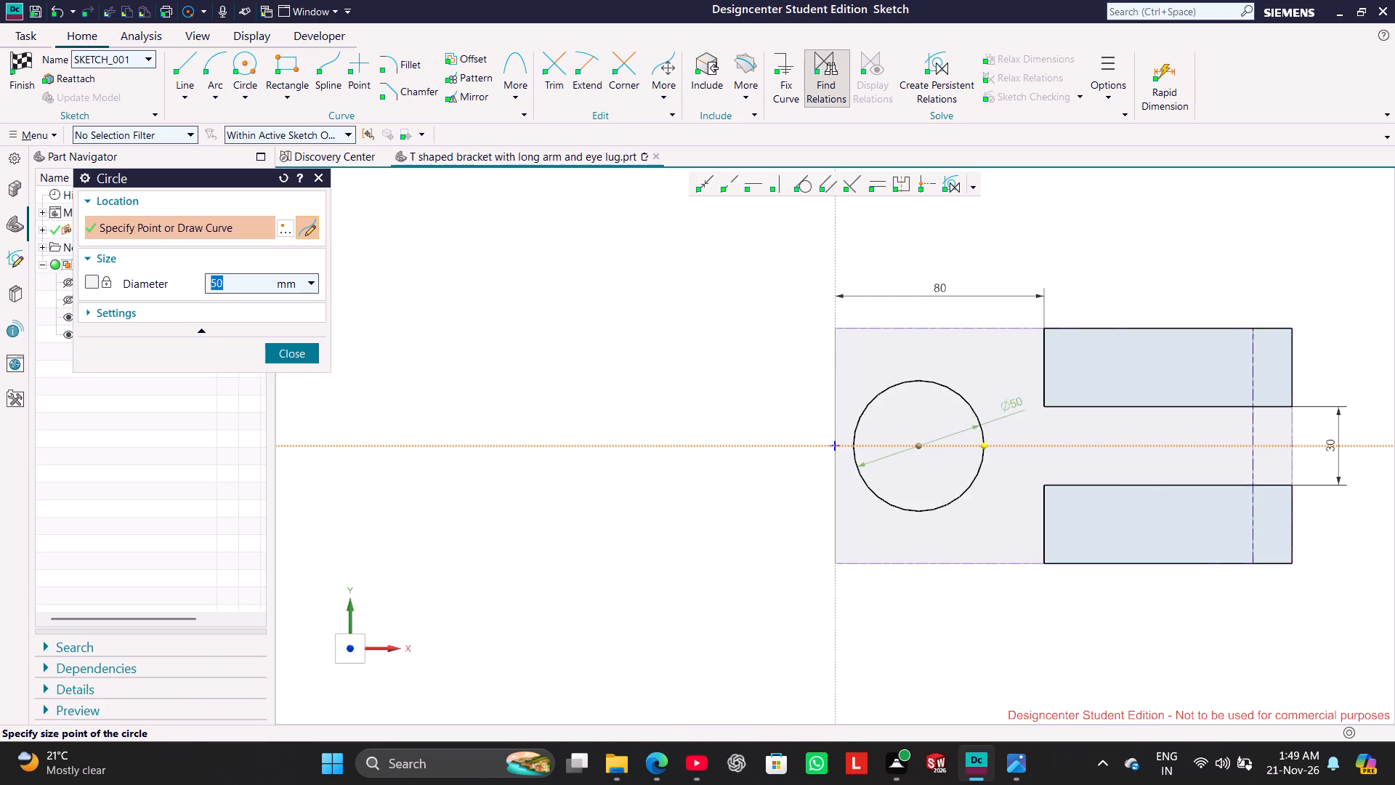
{"action": "key", "text": "8"}
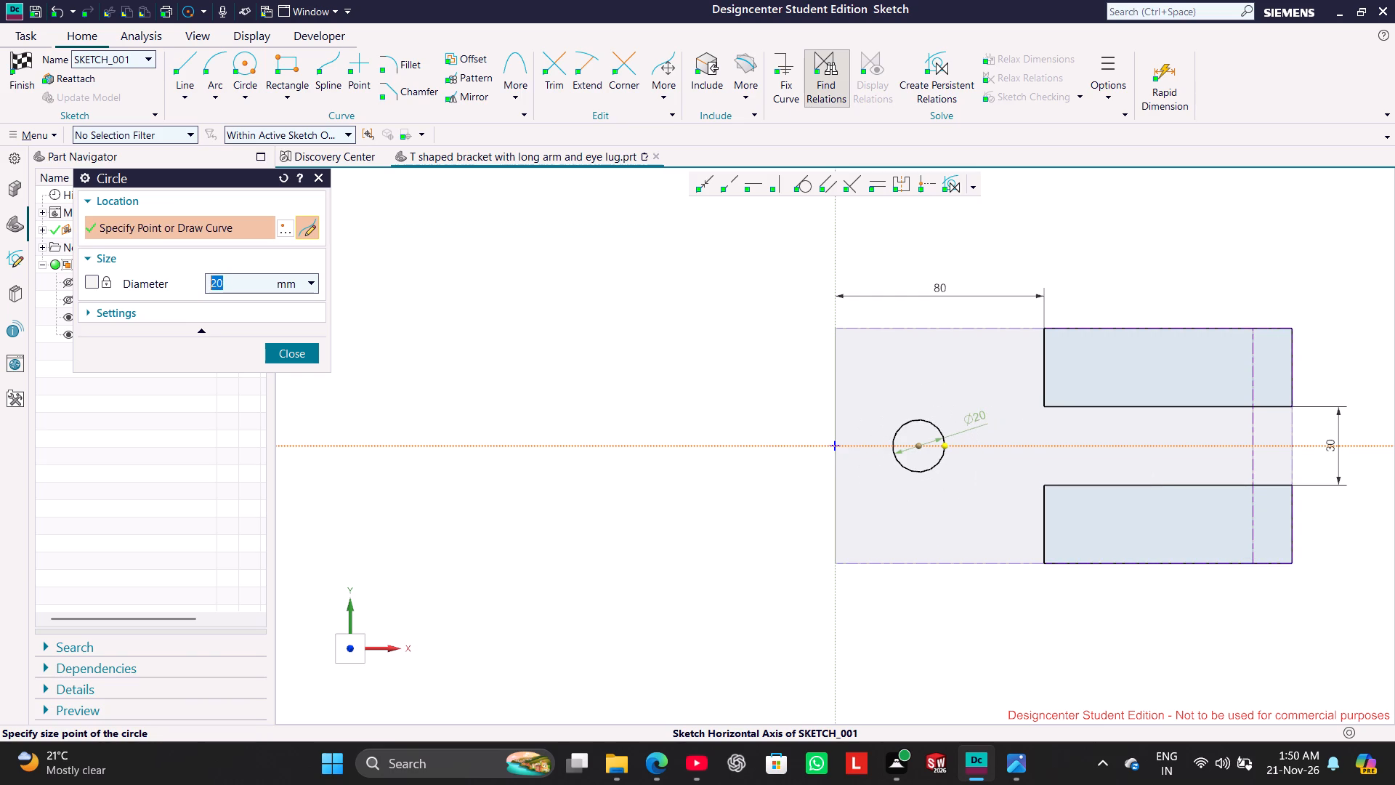
{"action": "key", "text": "Return"}
{"action": "left_click", "coordinate": [990, 447]}
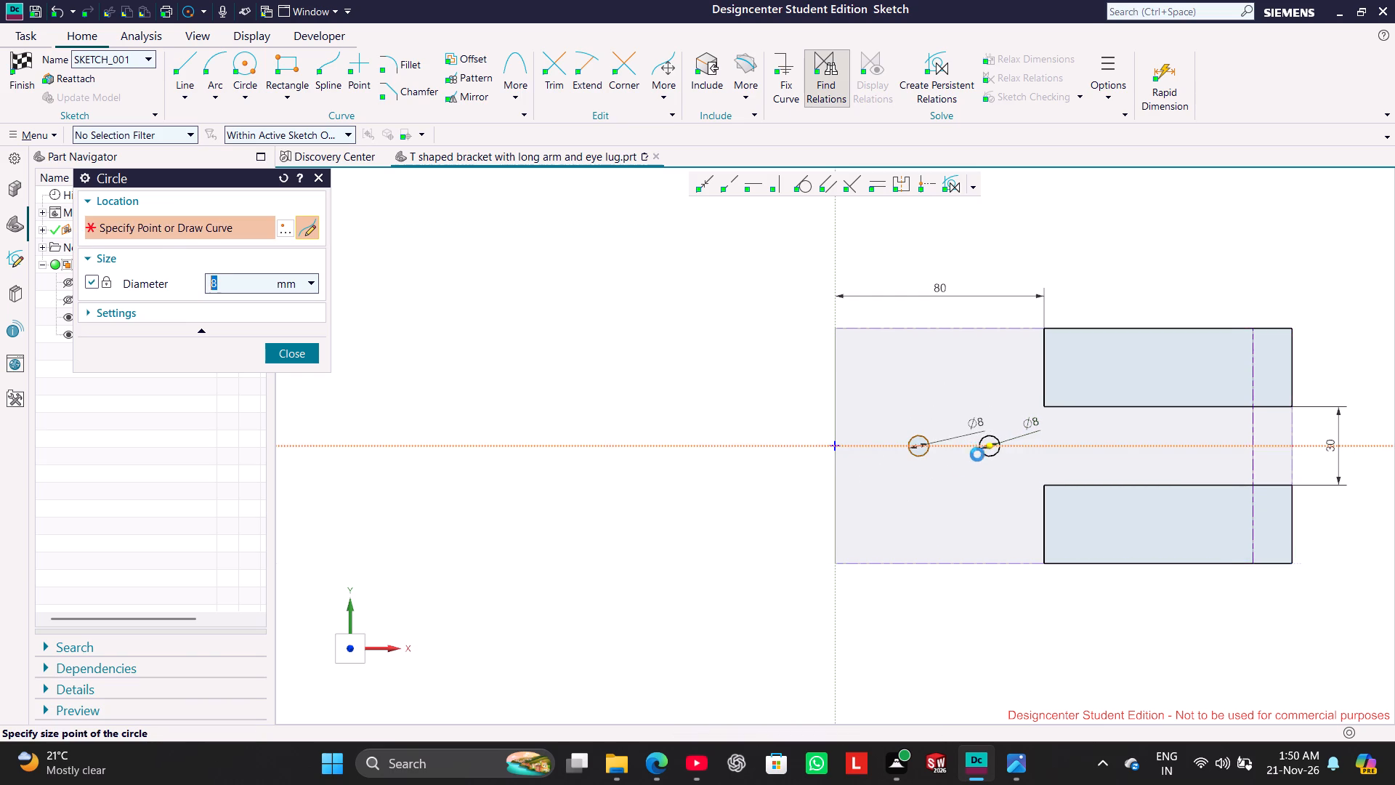
{"action": "left_click", "coordinate": [312, 355]}
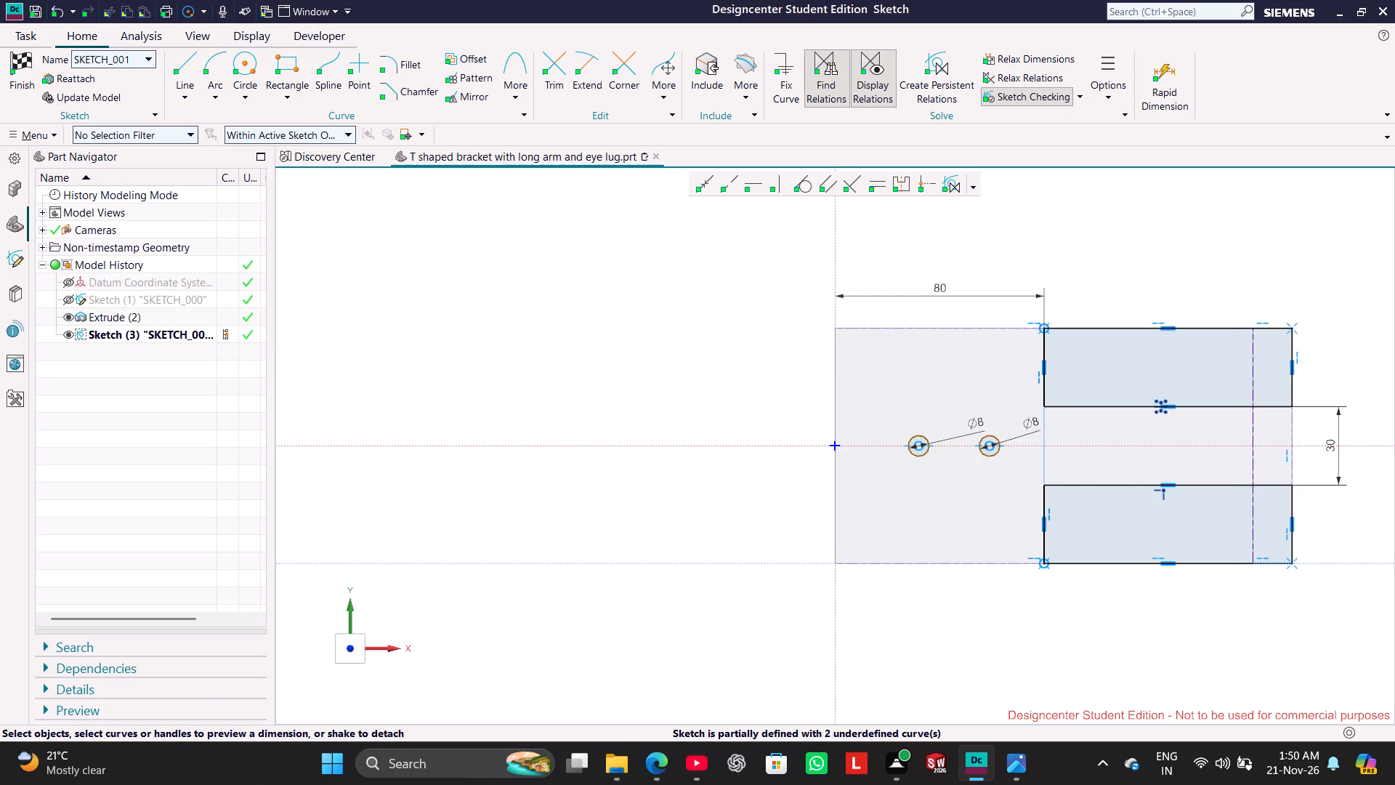
Add a Rapid Dimension from the sketch's vertical axis to the centre of the nearer 8 mm circle.
{"action": "scroll", "coordinate": [968, 444], "scroll_direction": "up", "scroll_amount": 4}
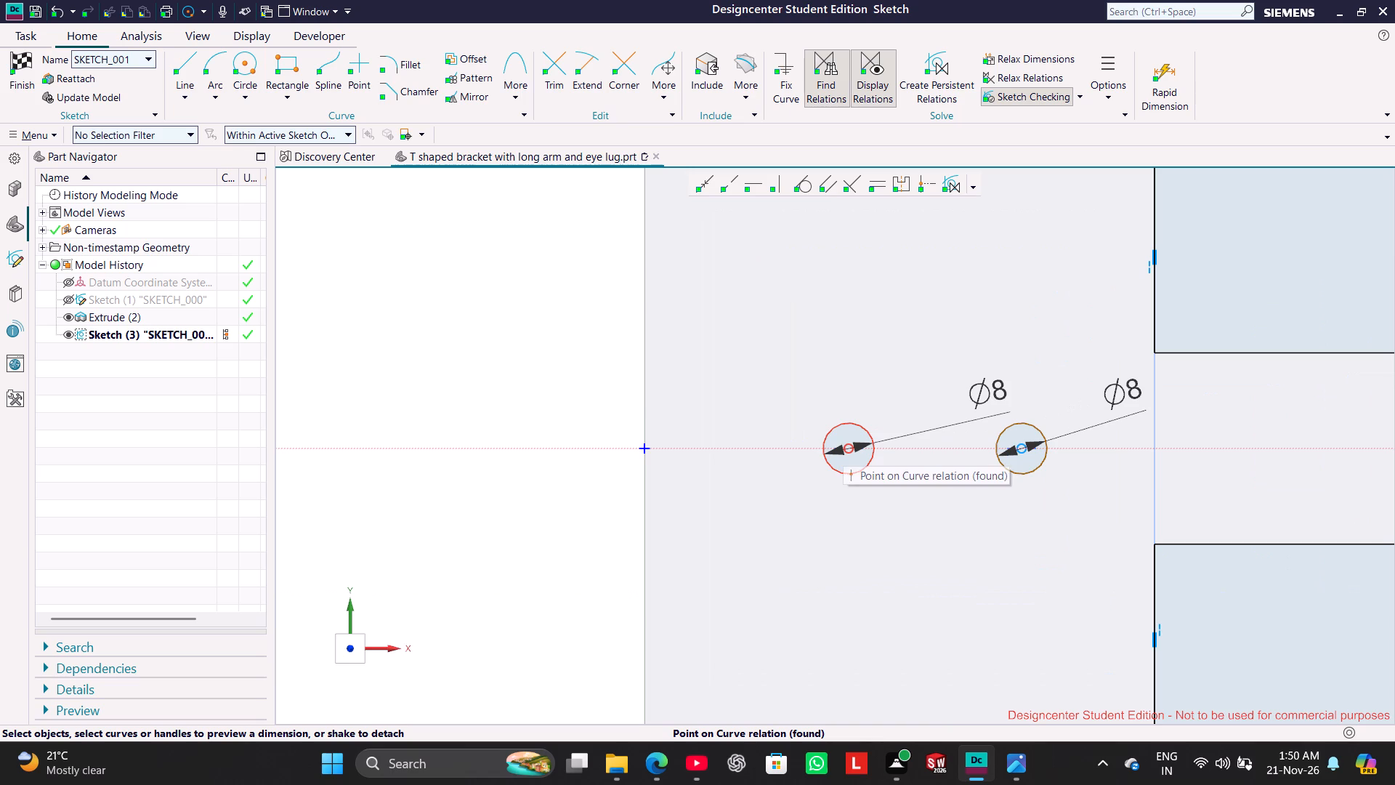
{"action": "left_click", "coordinate": [853, 450]}
{"action": "left_click", "coordinate": [644, 429]}
{"action": "scroll", "coordinate": [738, 352], "scroll_direction": "up", "scroll_amount": 4}
{"action": "scroll", "coordinate": [762, 341], "scroll_direction": "down", "scroll_amount": 1}
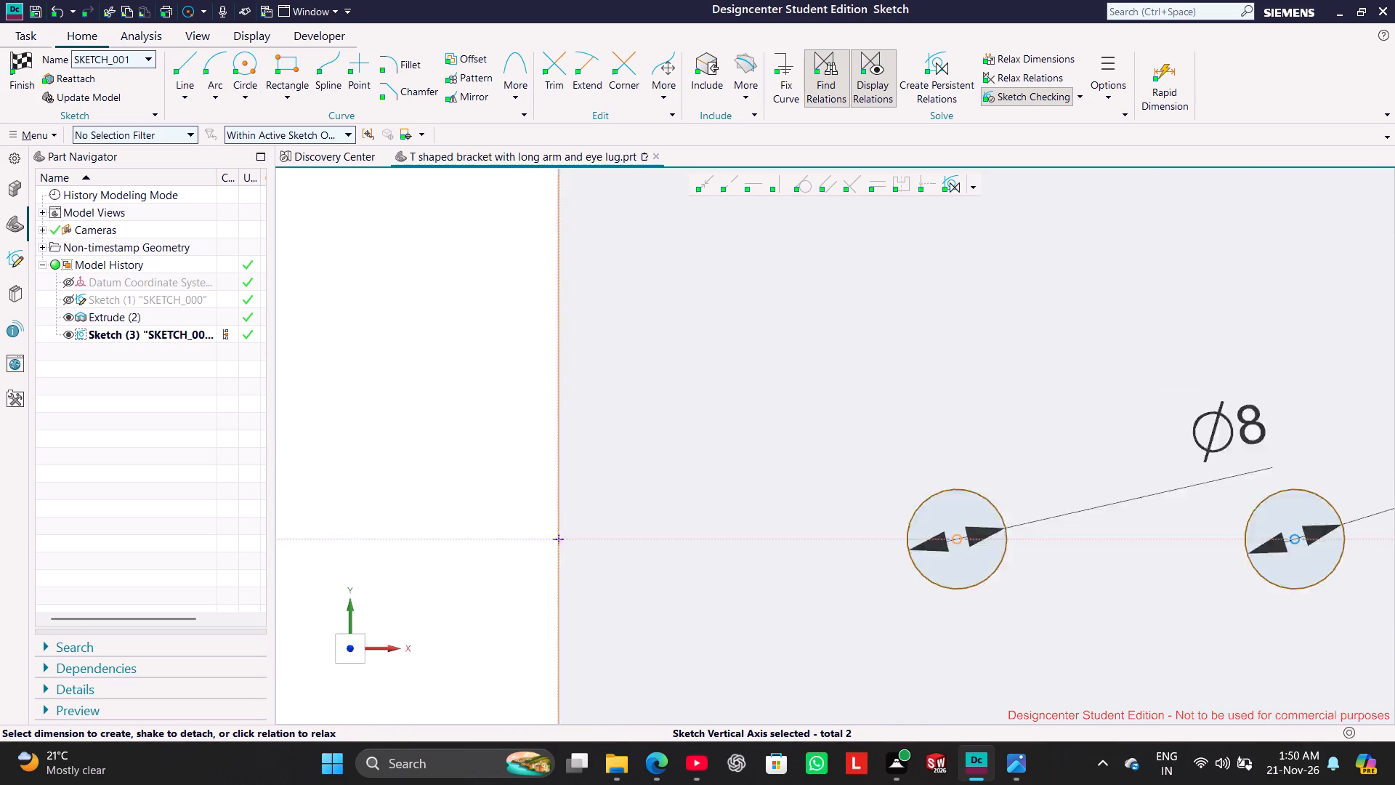
{"action": "scroll", "coordinate": [762, 341], "scroll_direction": "down", "scroll_amount": 7}
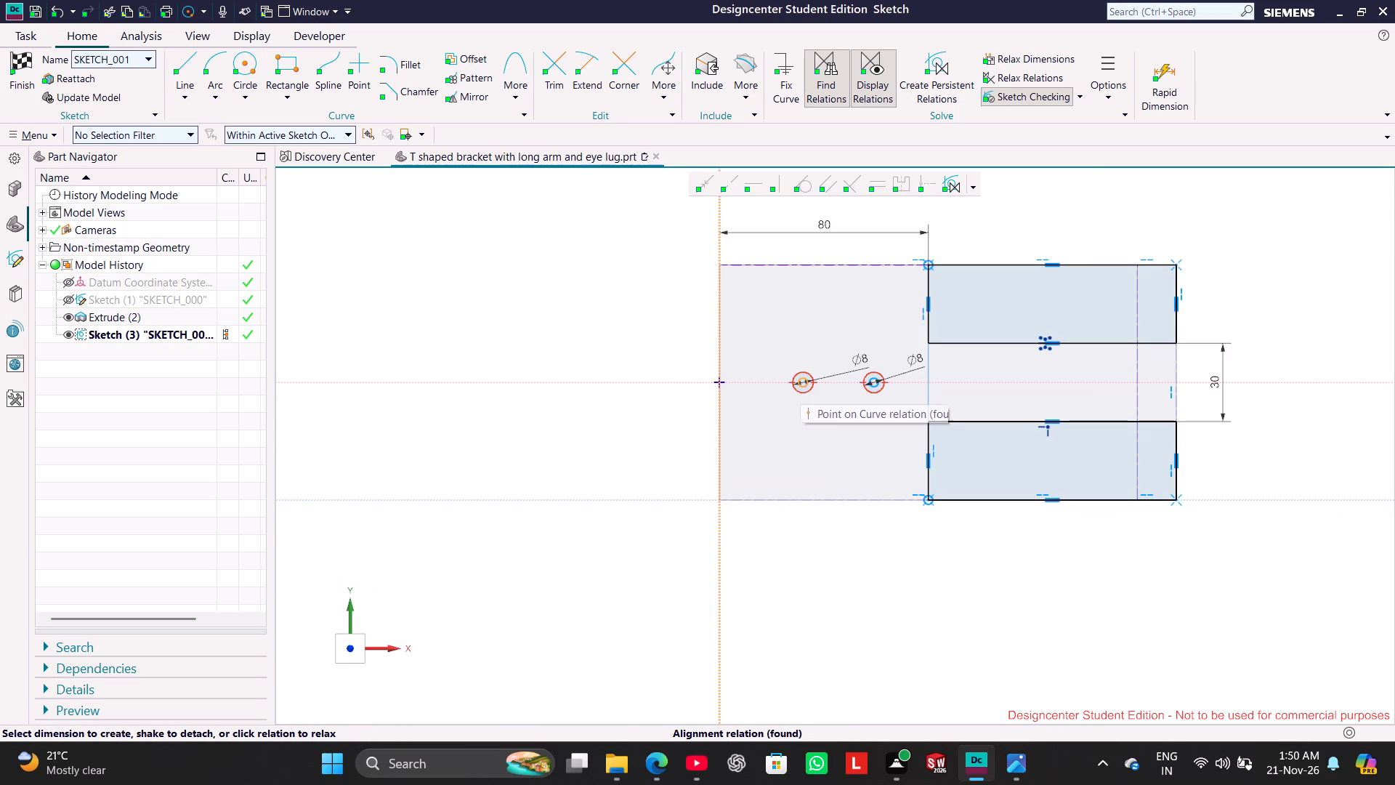
{"action": "scroll", "coordinate": [817, 385], "scroll_direction": "up", "scroll_amount": 3}
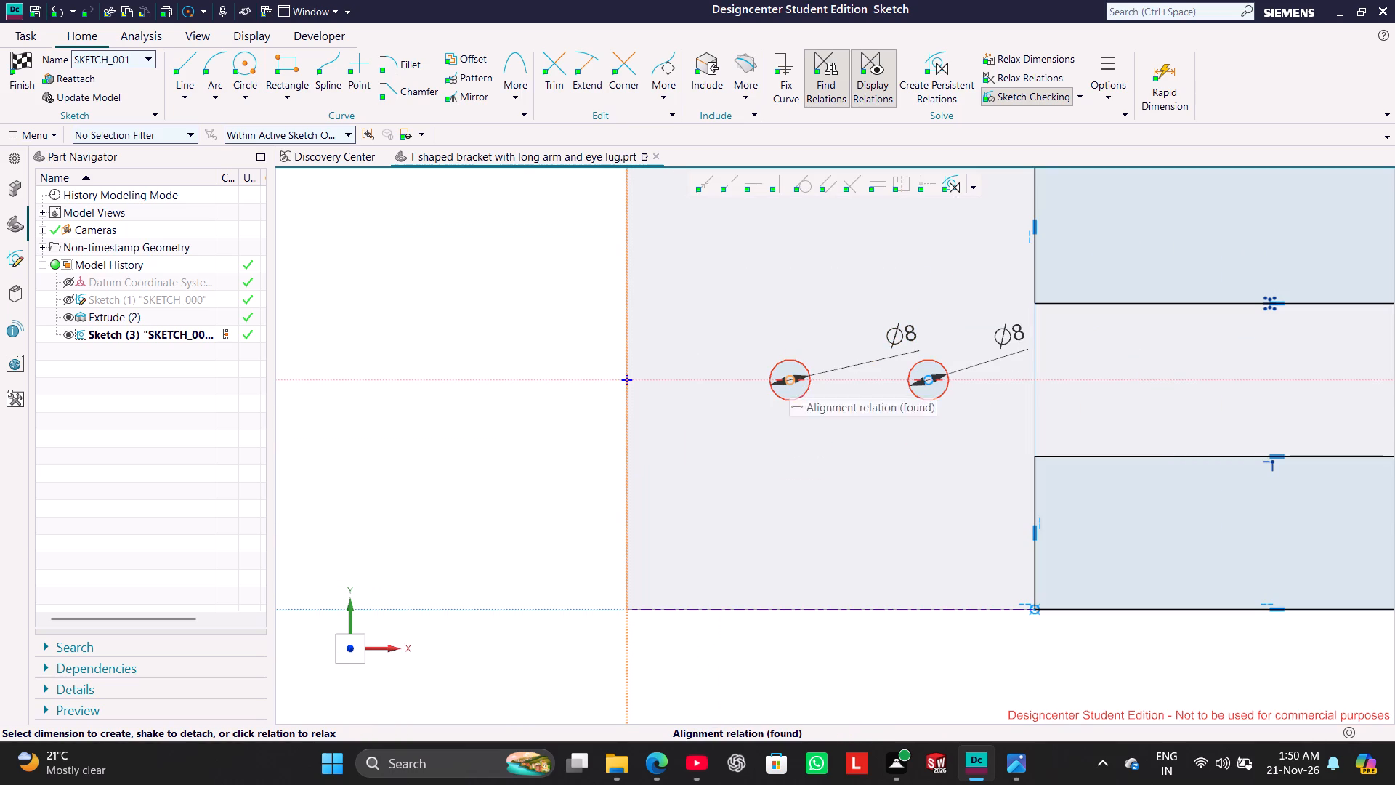
{"action": "left_click", "coordinate": [789, 379]}
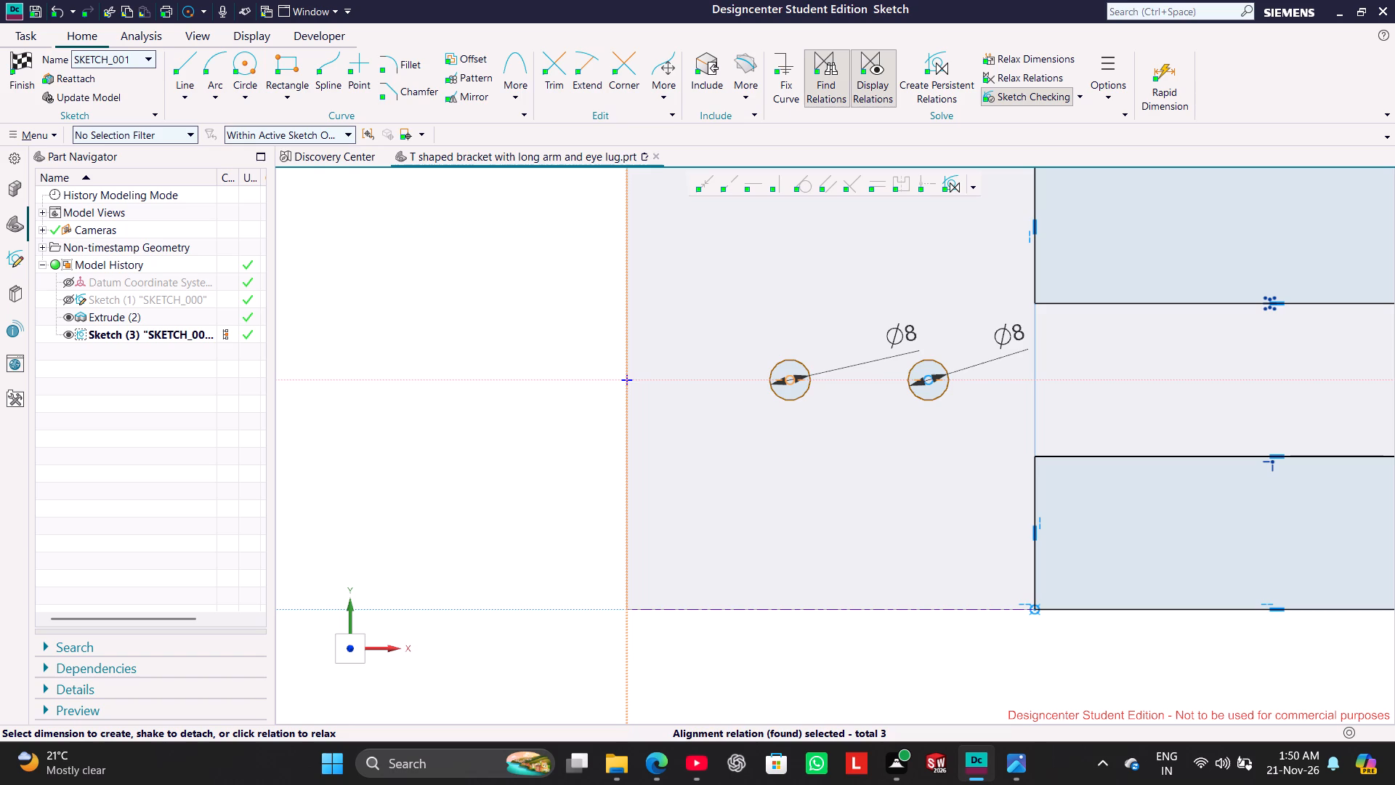
{"action": "left_click", "coordinate": [628, 306]}
{"action": "scroll", "coordinate": [772, 291], "scroll_direction": "up", "scroll_amount": 1}
{"action": "scroll", "coordinate": [825, 291], "scroll_direction": "down", "scroll_amount": 3}
{"action": "left_click", "coordinate": [1166, 92]}
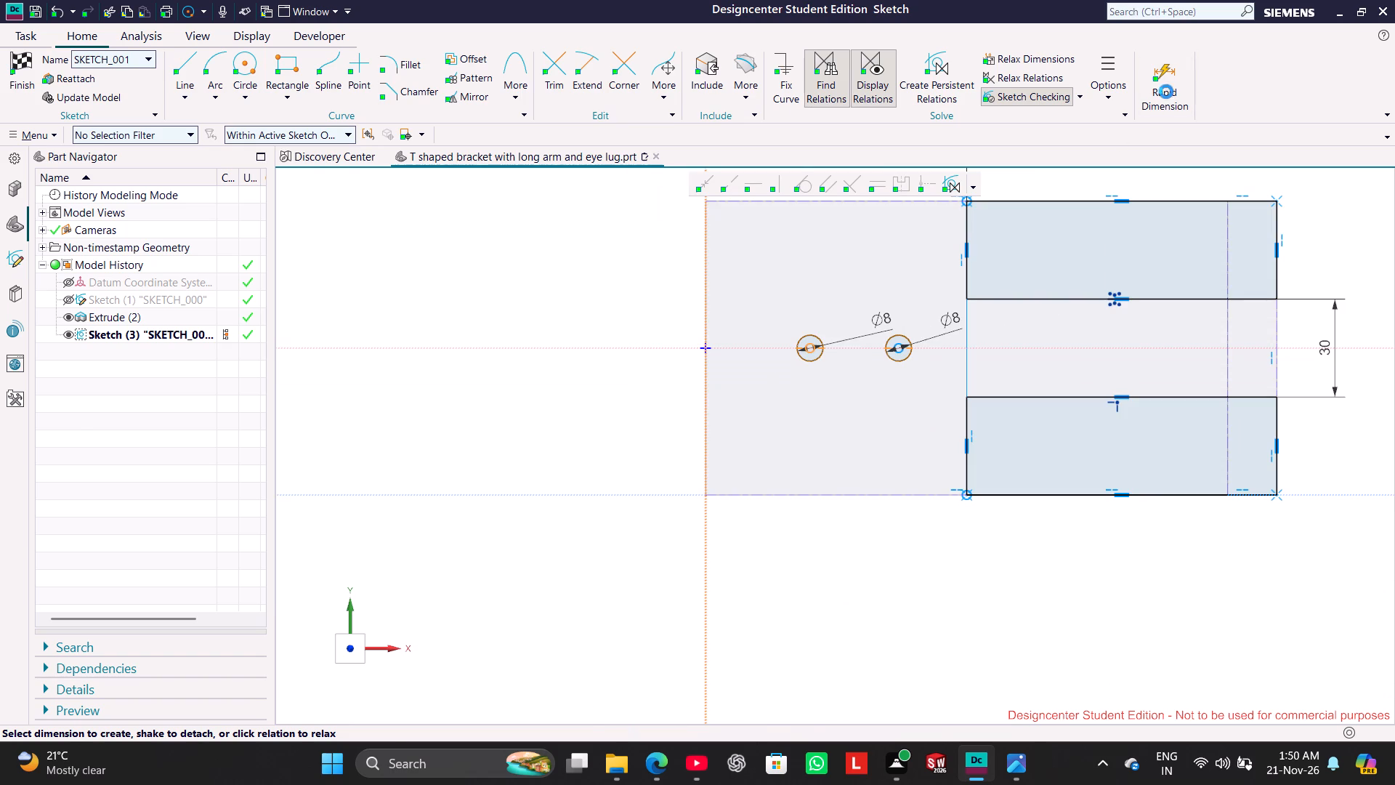
{"action": "left_click", "coordinate": [808, 350]}
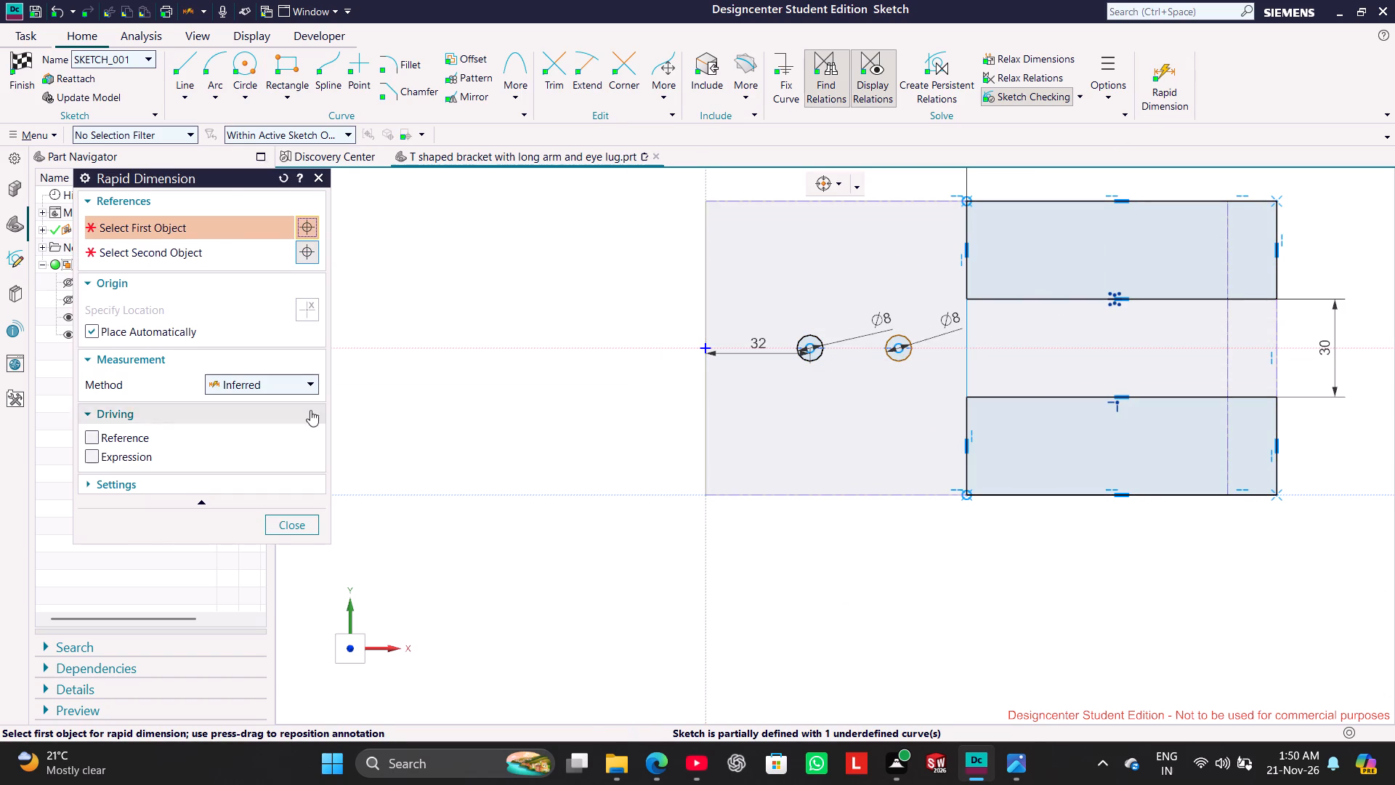
{"action": "left_click", "coordinate": [306, 528]}
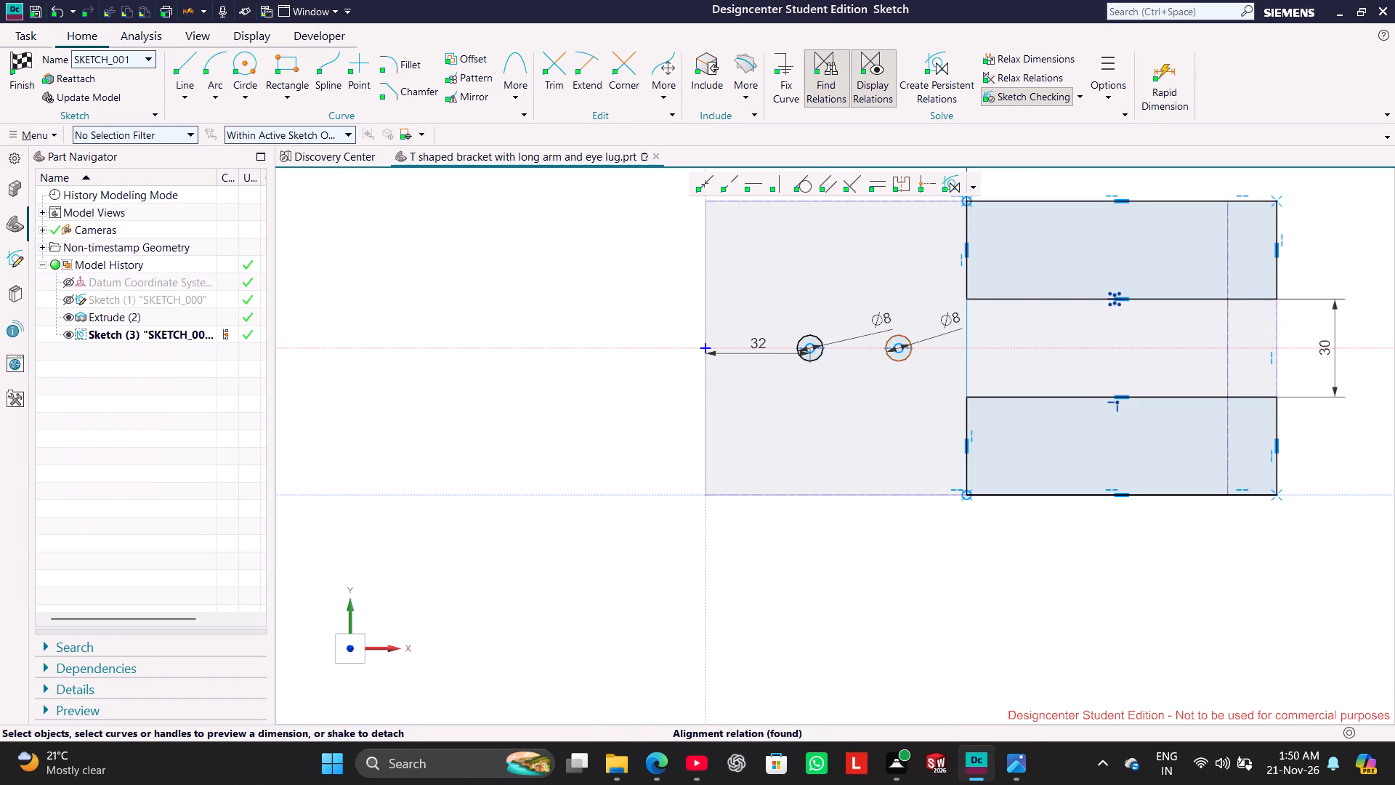
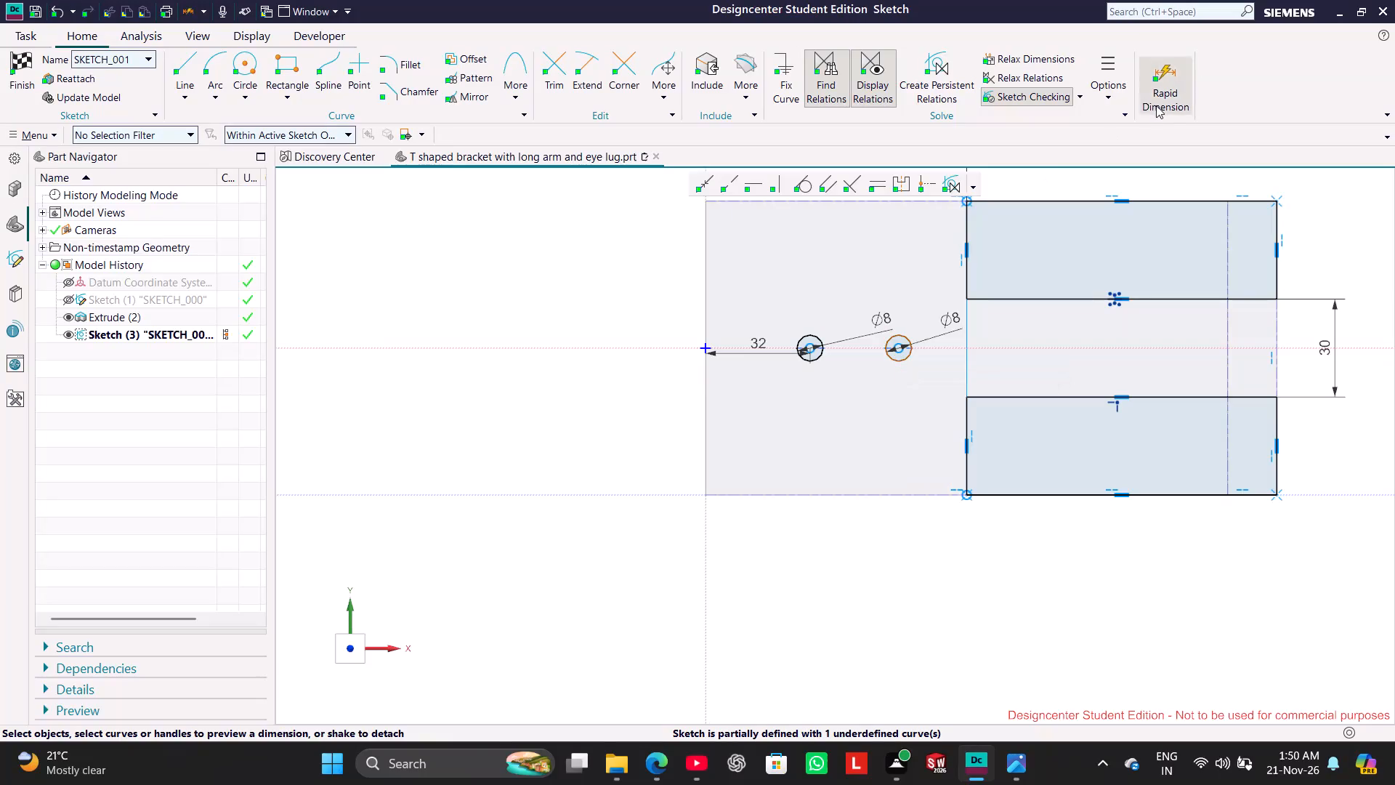
Add a Rapid Dimension between the centres of the two 8 mm circles.
{"action": "left_click", "coordinate": [897, 350]}
{"action": "left_click", "coordinate": [809, 349]}
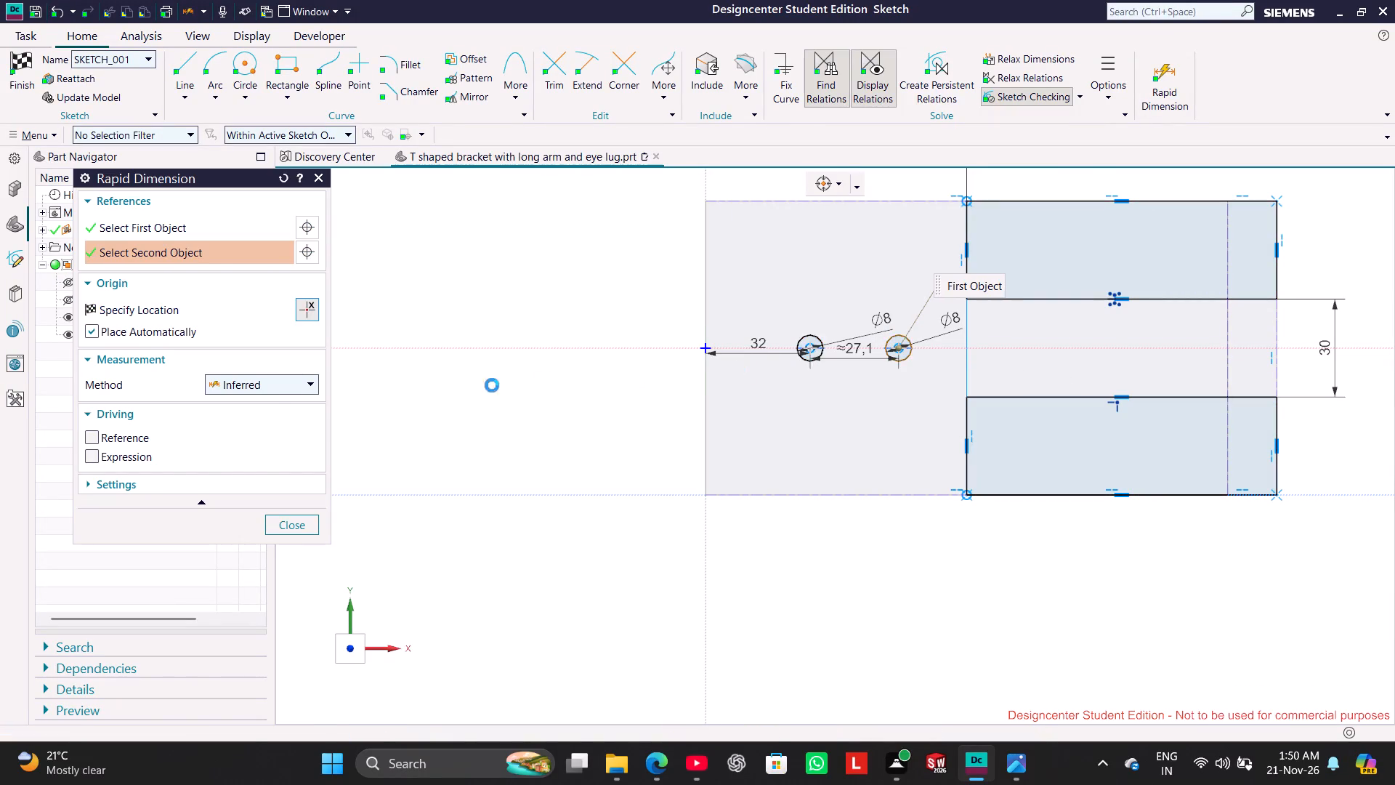
{"action": "left_click", "coordinate": [297, 522]}
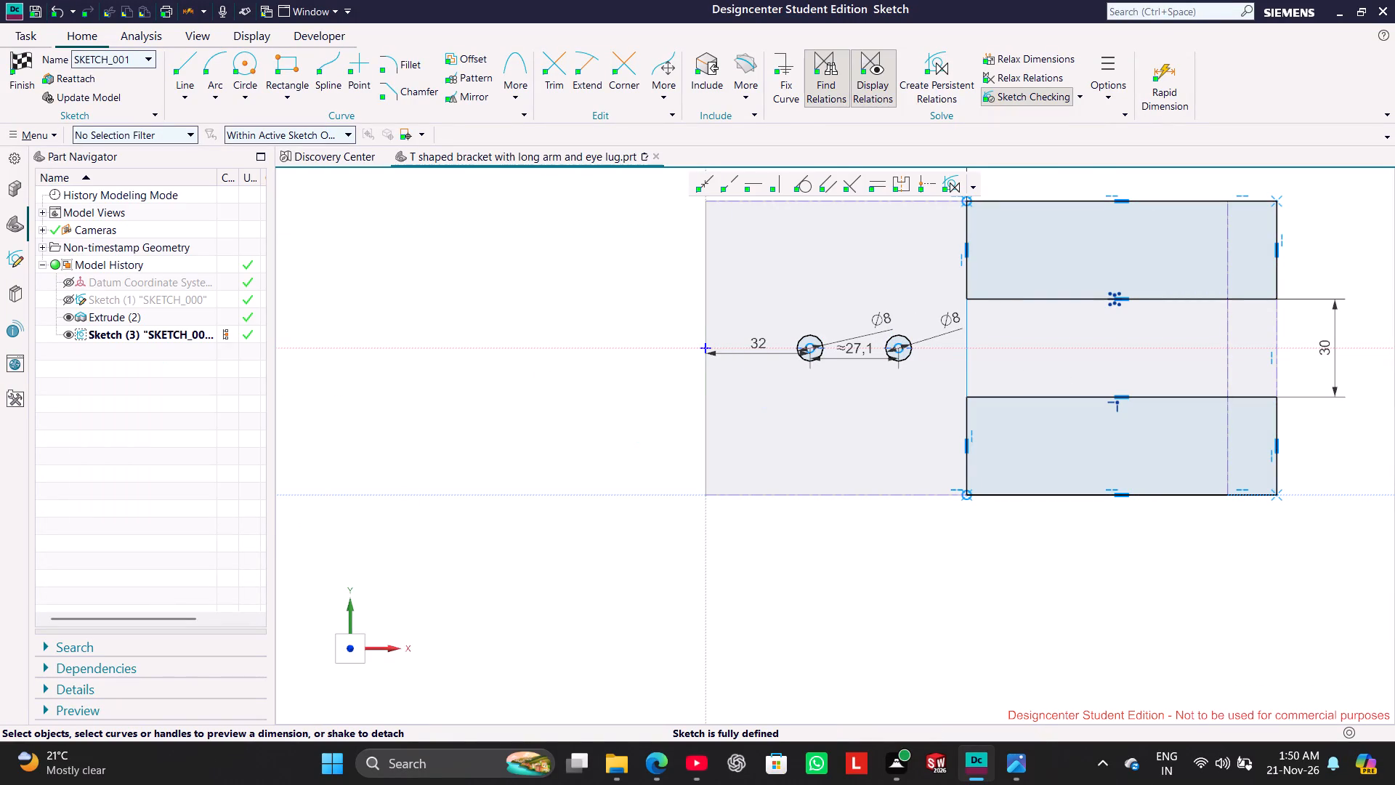
Move the nearer circle's axis distance dimension beyond the body's +Y edge and set it to 30 mm.
{"action": "scroll", "coordinate": [926, 246], "scroll_direction": "down", "scroll_amount": 1}
{"action": "scroll", "coordinate": [926, 246], "scroll_direction": "up", "scroll_amount": 3}
{"action": "scroll", "coordinate": [926, 245], "scroll_direction": "down", "scroll_amount": 4}
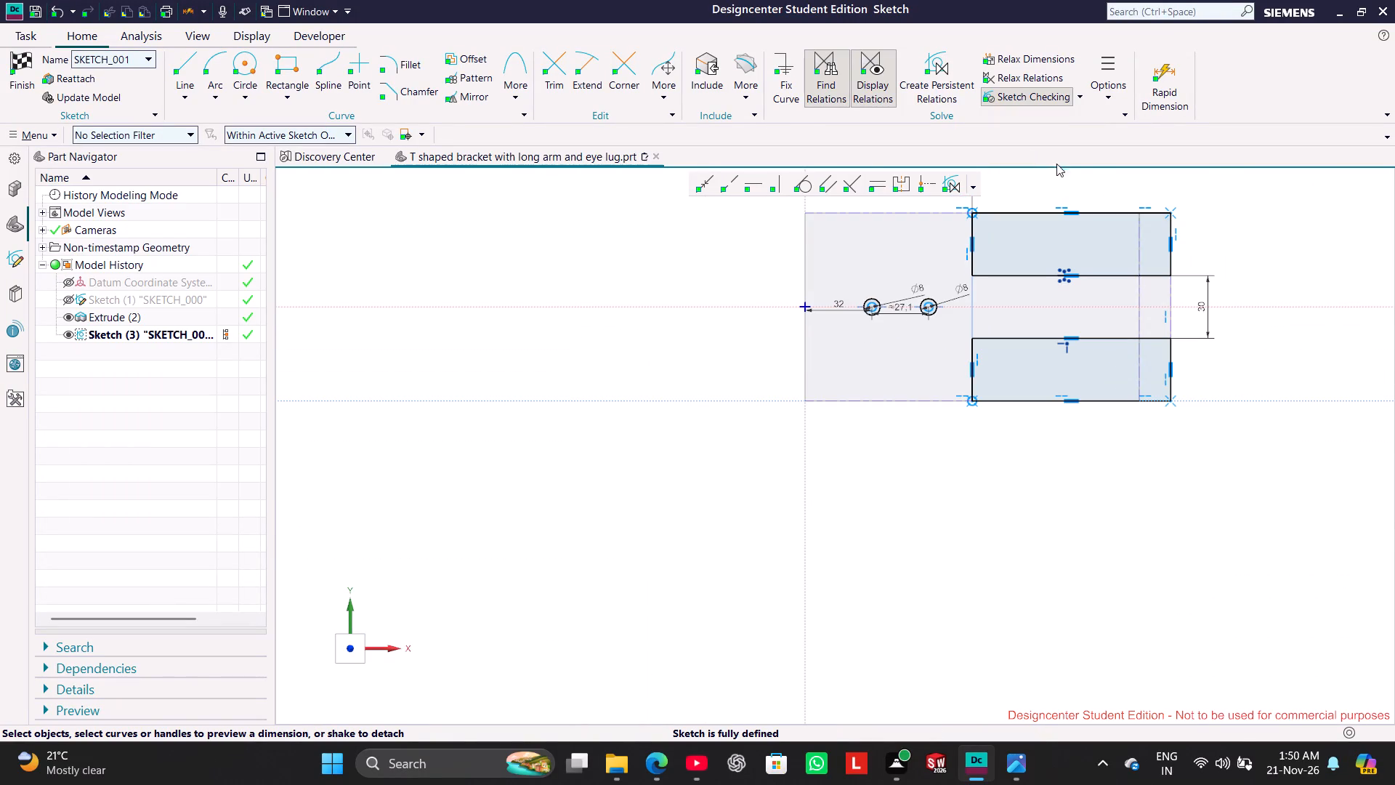
{"action": "scroll", "coordinate": [1106, 182], "scroll_direction": "up", "scroll_amount": 2}
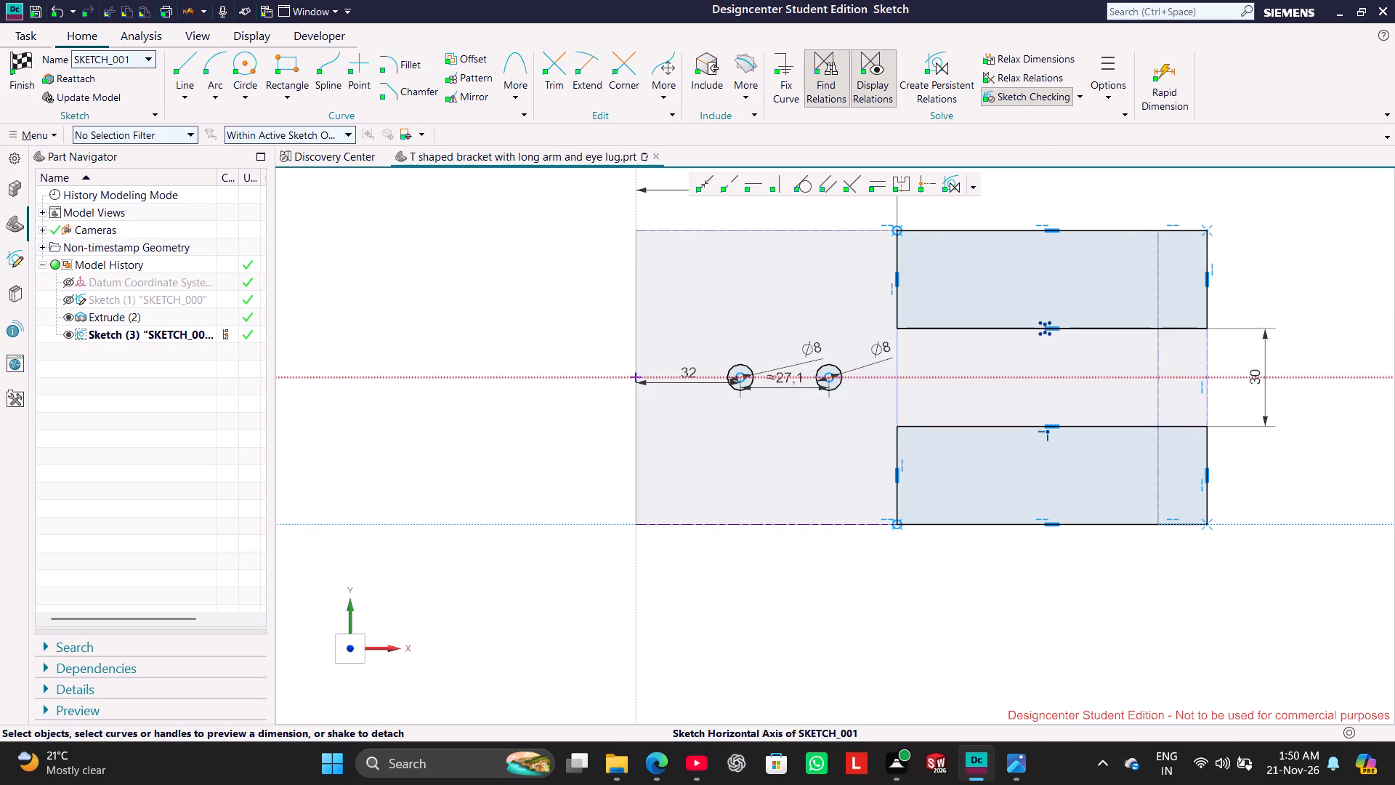
{"action": "left_click_drag", "start_coordinate": [687, 373], "coordinate": [674, 212]}
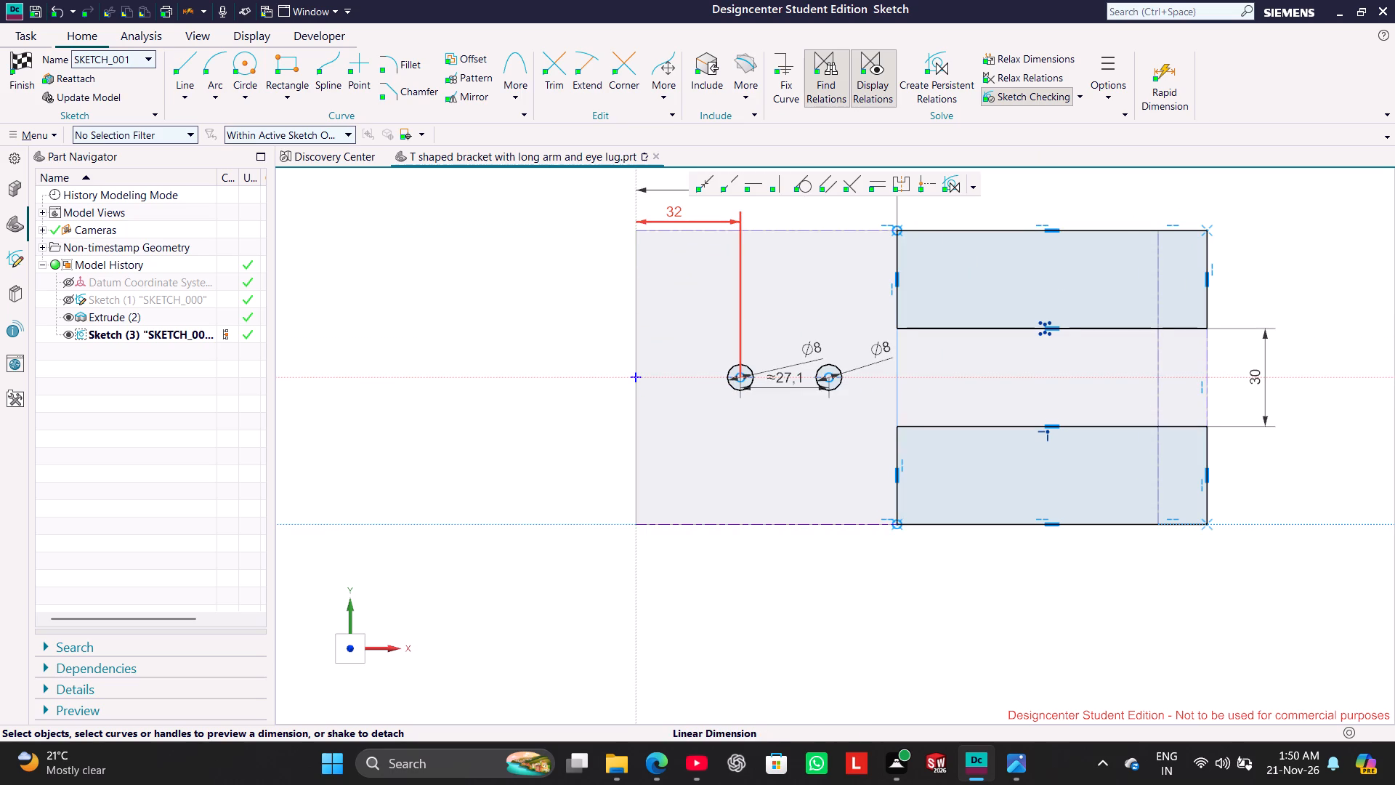
{"action": "double_click", "coordinate": [673, 210]}
{"action": "type", "text": "30"}
{"action": "key", "text": "Return"}
{"action": "left_click", "coordinate": [554, 318]}
Consult the reference drawing and set the centre distance between the two 8 mm circles to 25 mm.
{"action": "left_click", "coordinate": [1022, 775]}
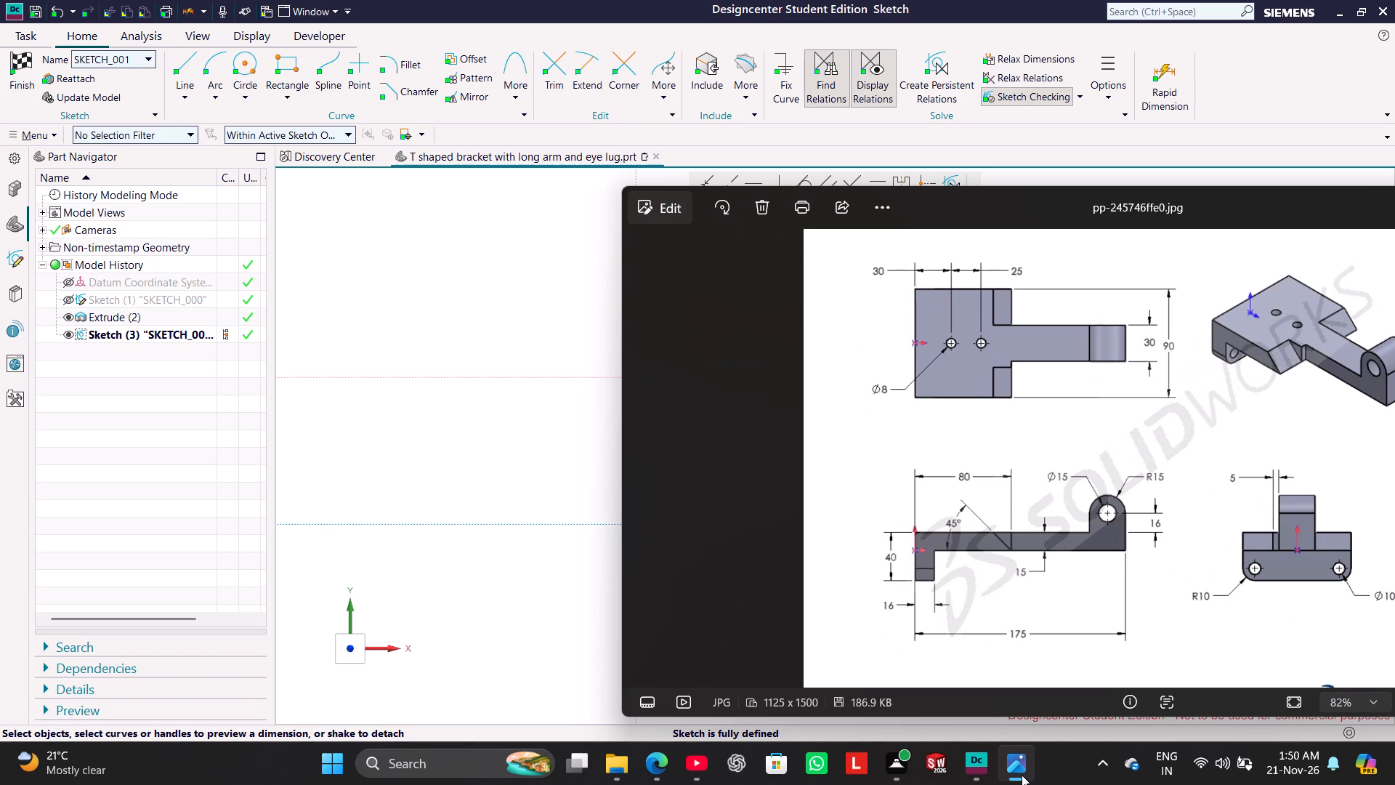
{"action": "left_click", "coordinate": [1022, 775]}
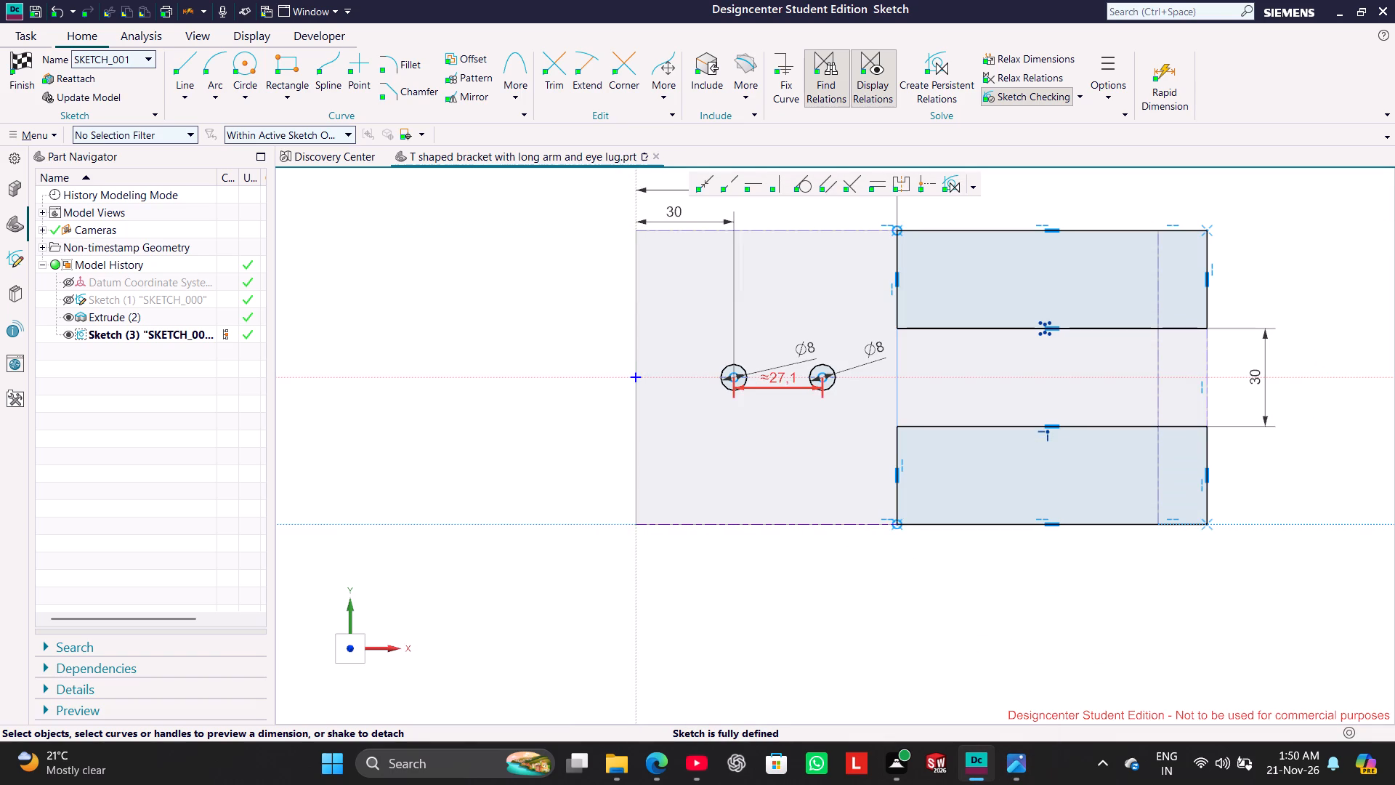
{"action": "double_click", "coordinate": [783, 379]}
{"action": "type", "text": "25"}
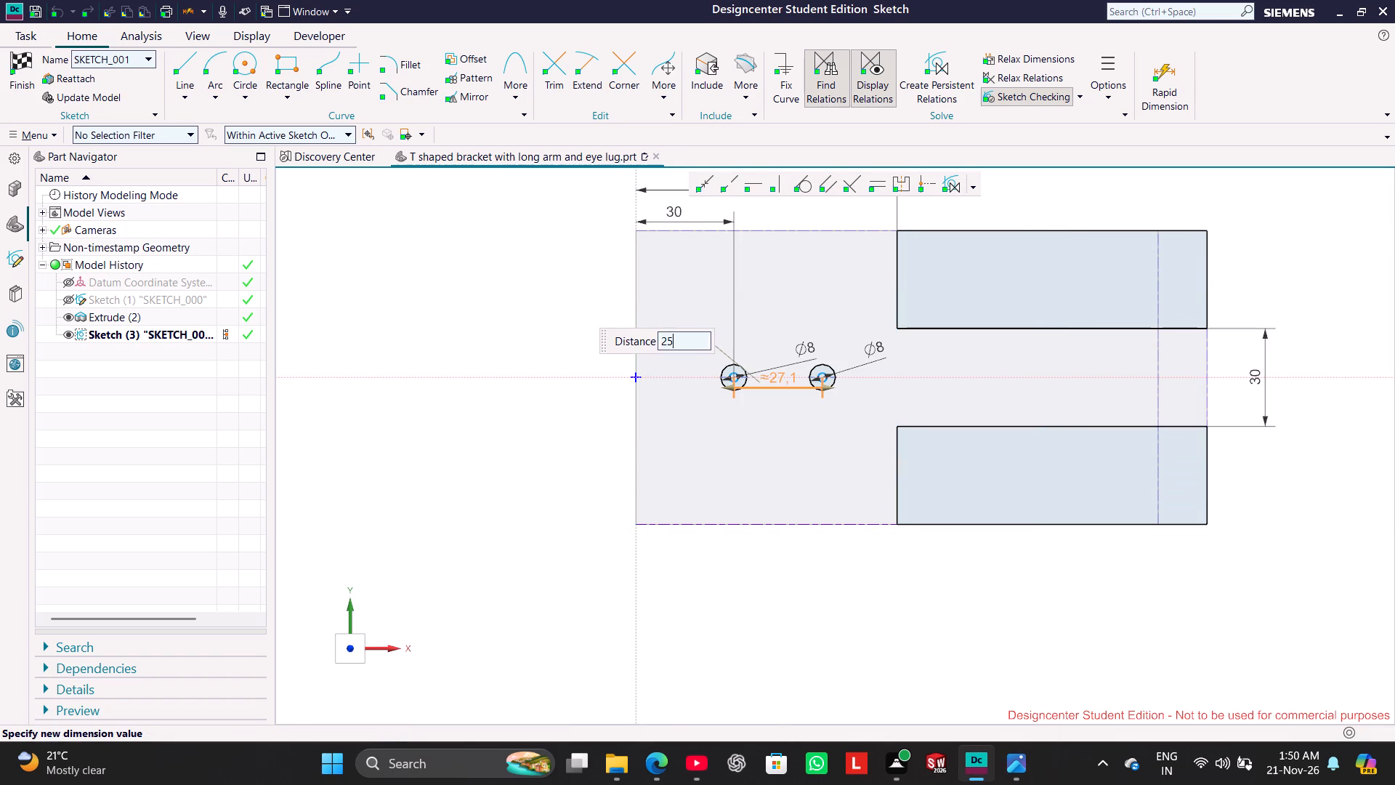
{"action": "key", "text": "Return"}
{"action": "left_click", "coordinate": [560, 510]}
Reposition the 25 mm spacing dimension beyond the body's +Y edge, in line with the 30 mm dimension.
{"action": "left_click", "coordinate": [1032, 779]}
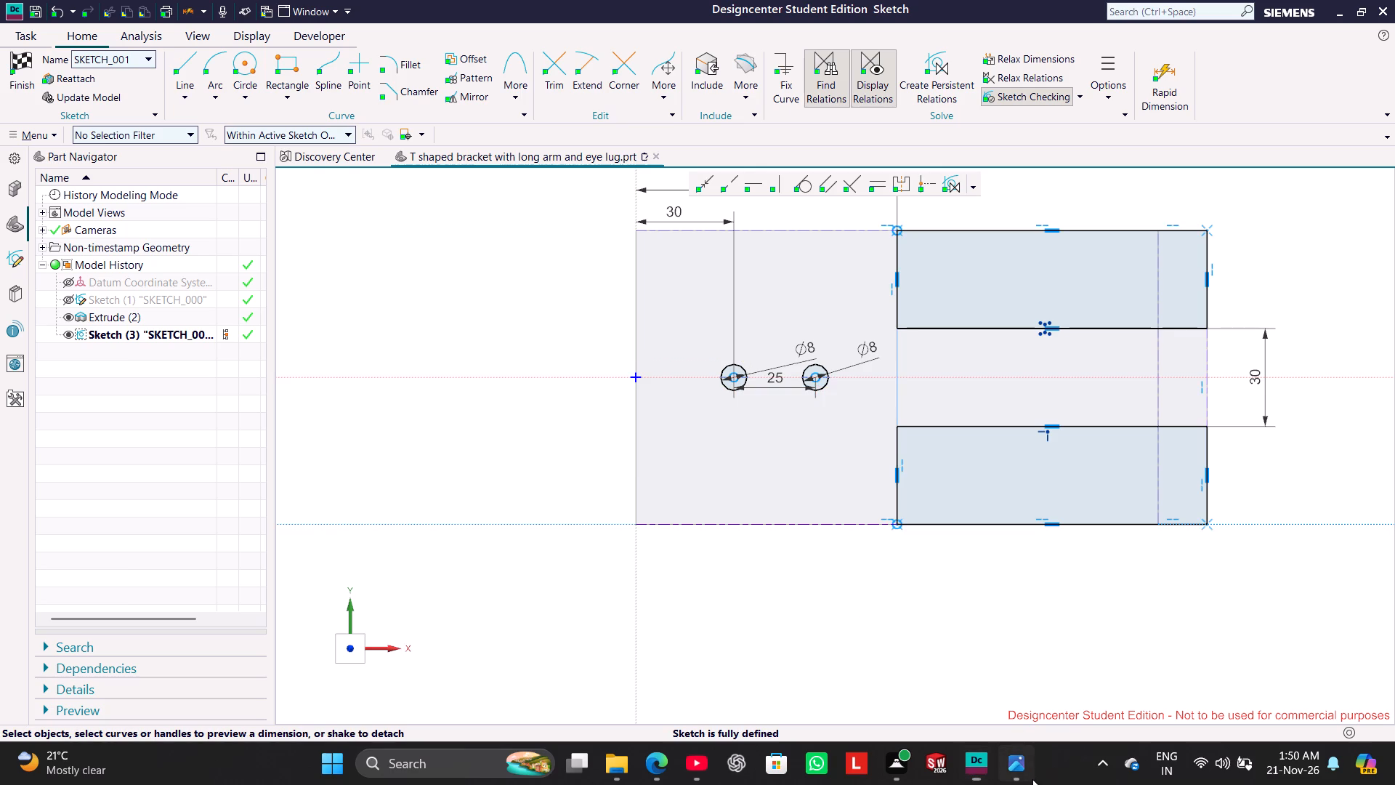
{"action": "left_click", "coordinate": [1031, 778]}
{"action": "left_click_drag", "start_coordinate": [776, 383], "coordinate": [791, 211]}
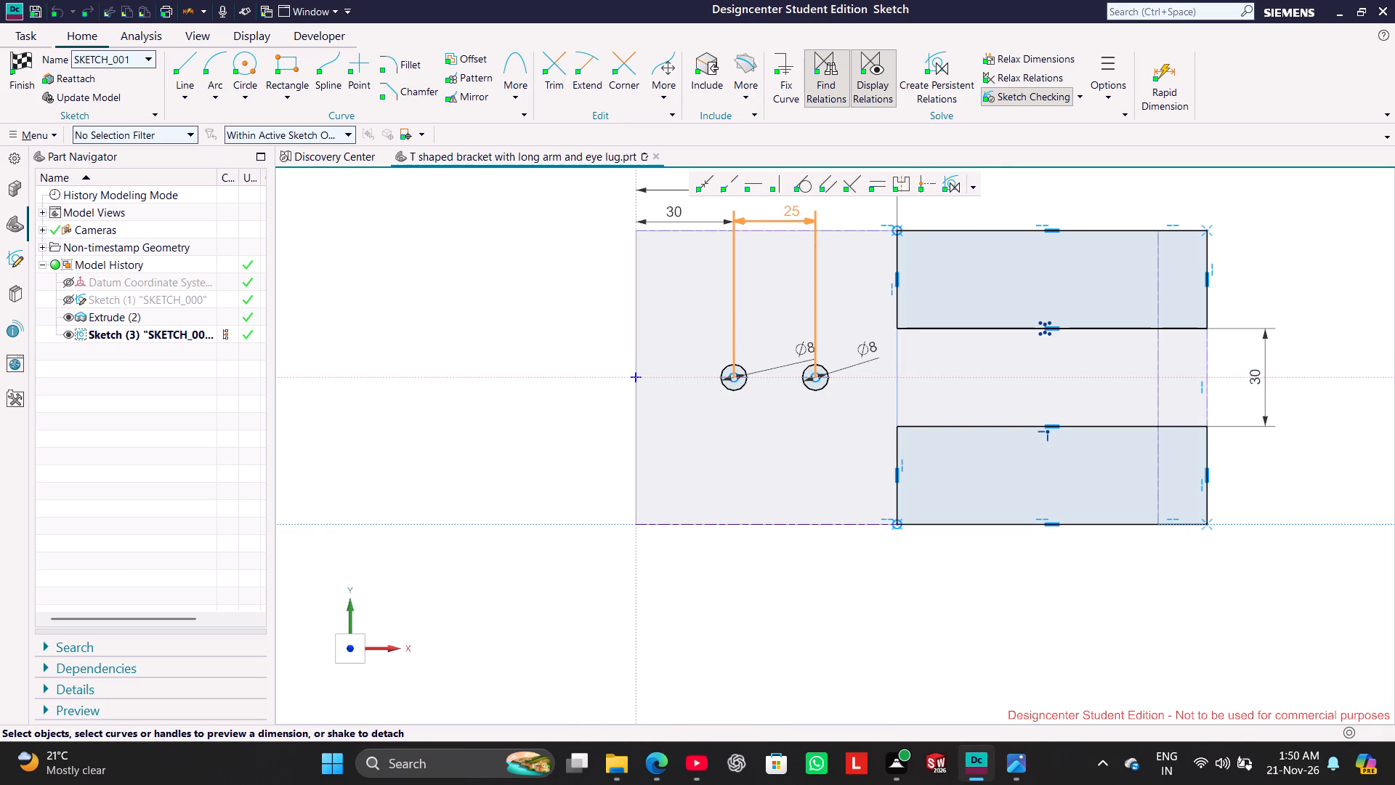
{"action": "left_click_drag", "start_coordinate": [791, 211], "coordinate": [737, 214]}
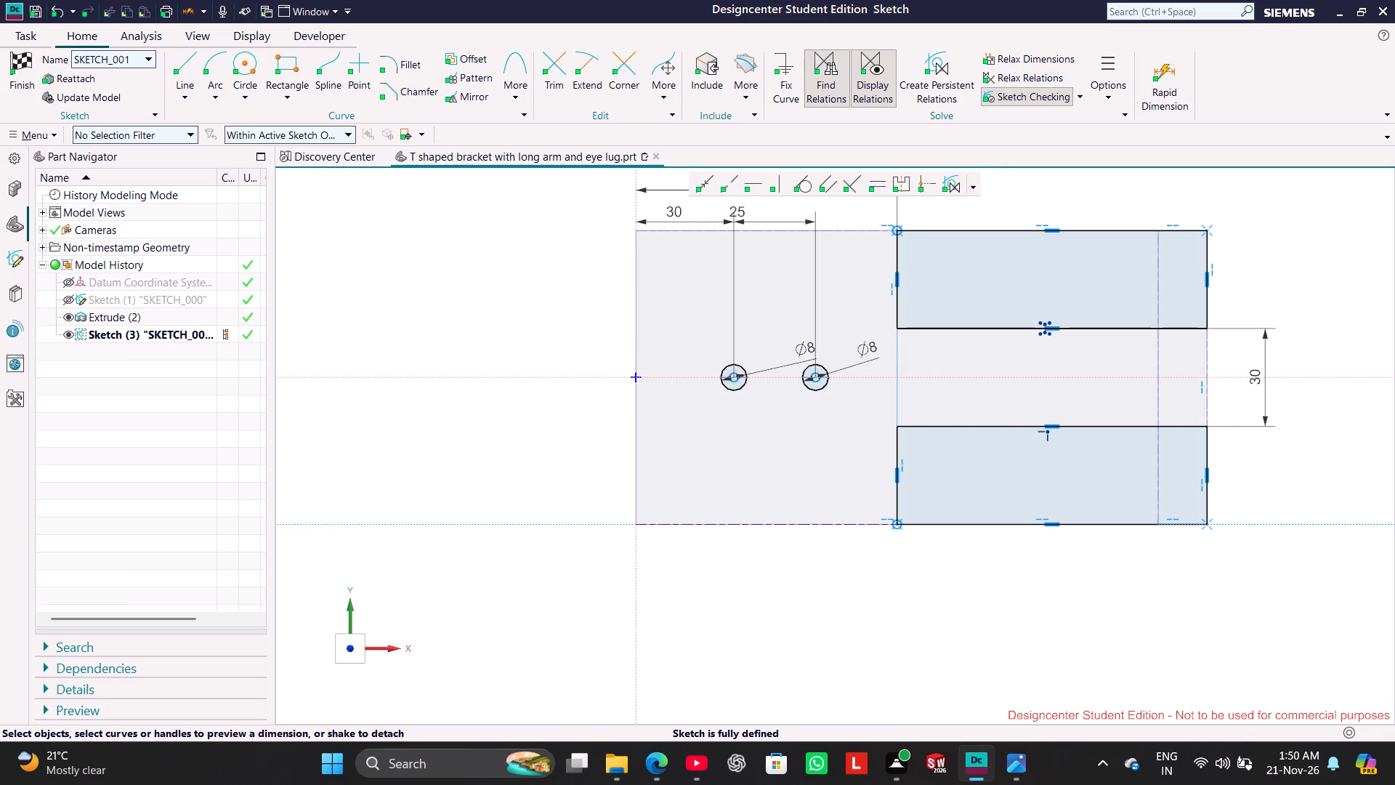
{"action": "left_click", "coordinate": [480, 307]}
Finish the sketch and extrude its cut-outs and circles from 0 to 90 mm, subtracting them from the bracket body.
{"action": "left_click", "coordinate": [25, 75]}
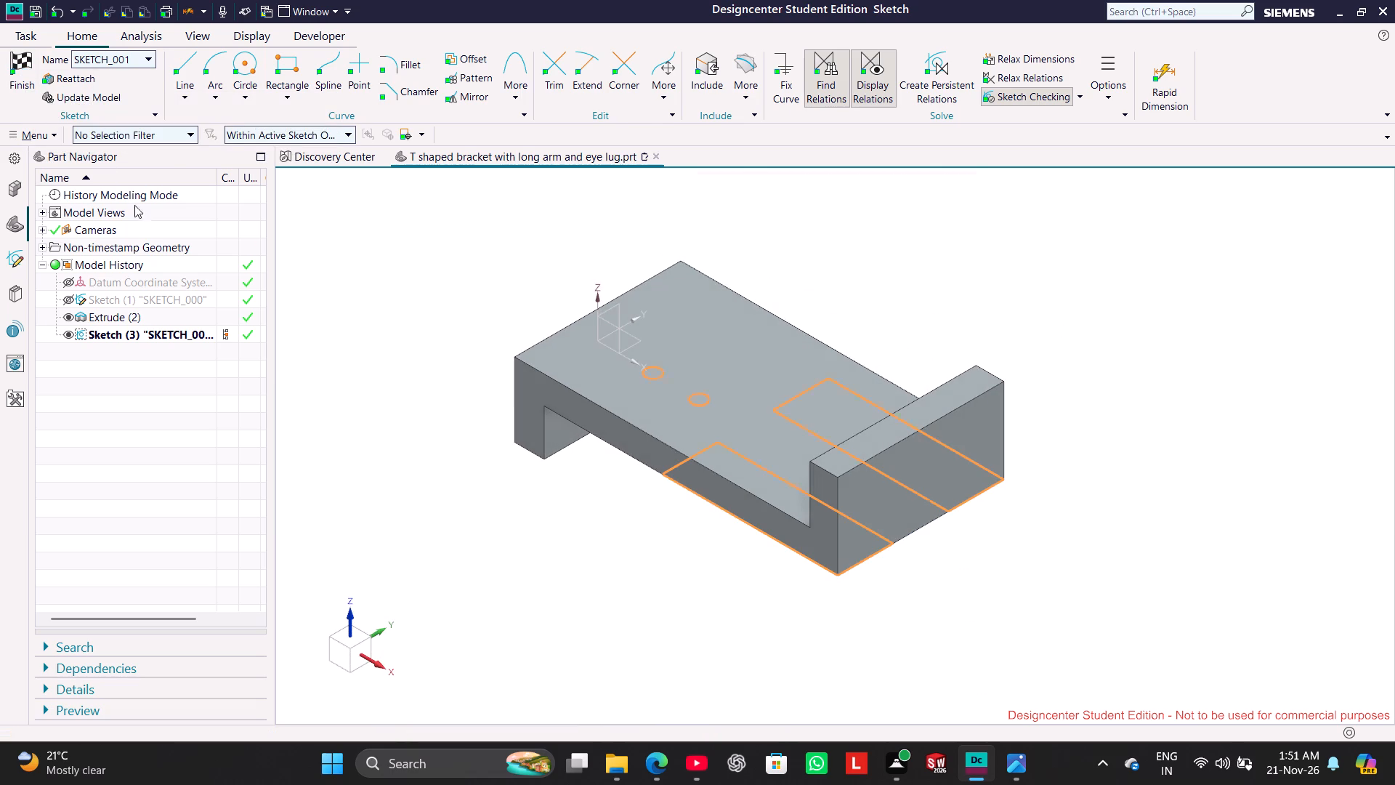
{"action": "right_click", "coordinate": [187, 318]}
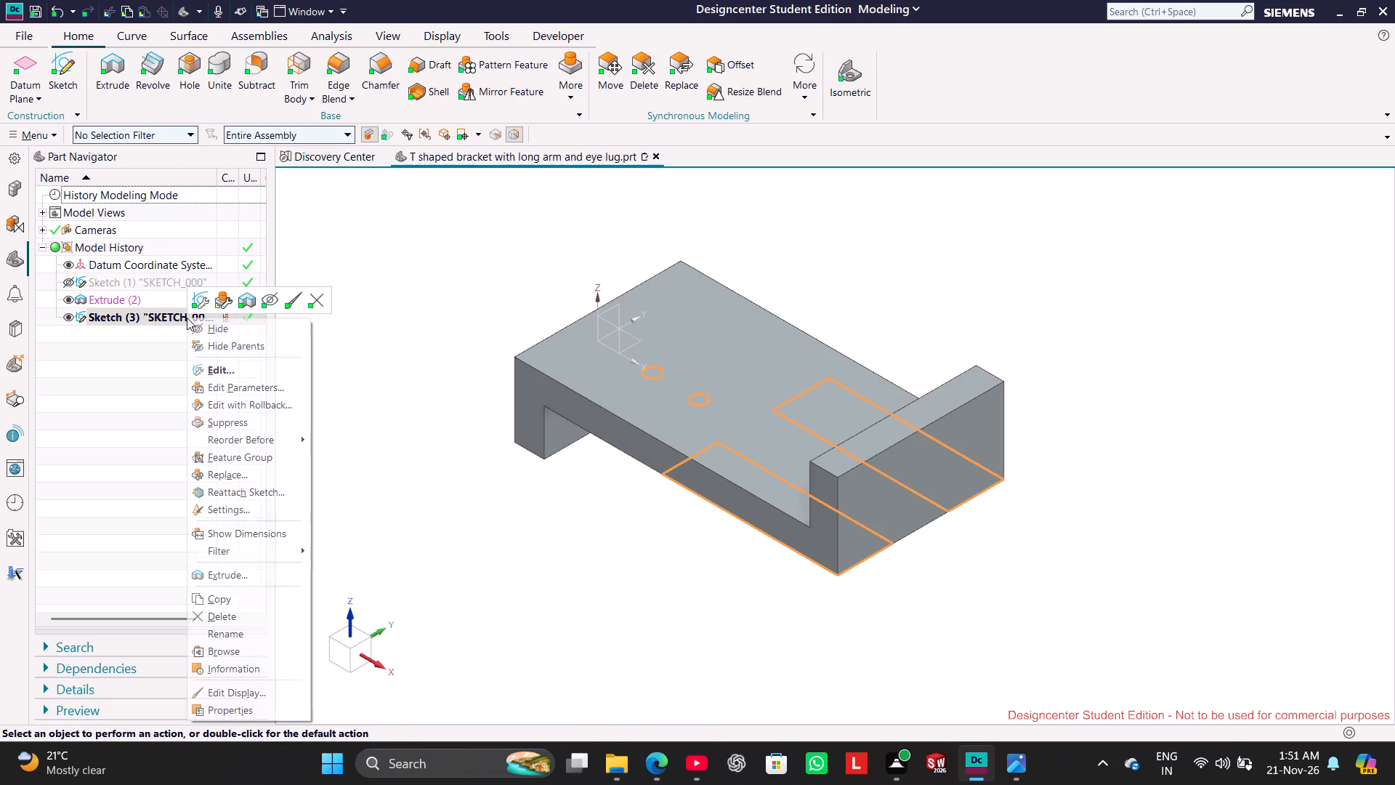
{"action": "left_click", "coordinate": [242, 305]}
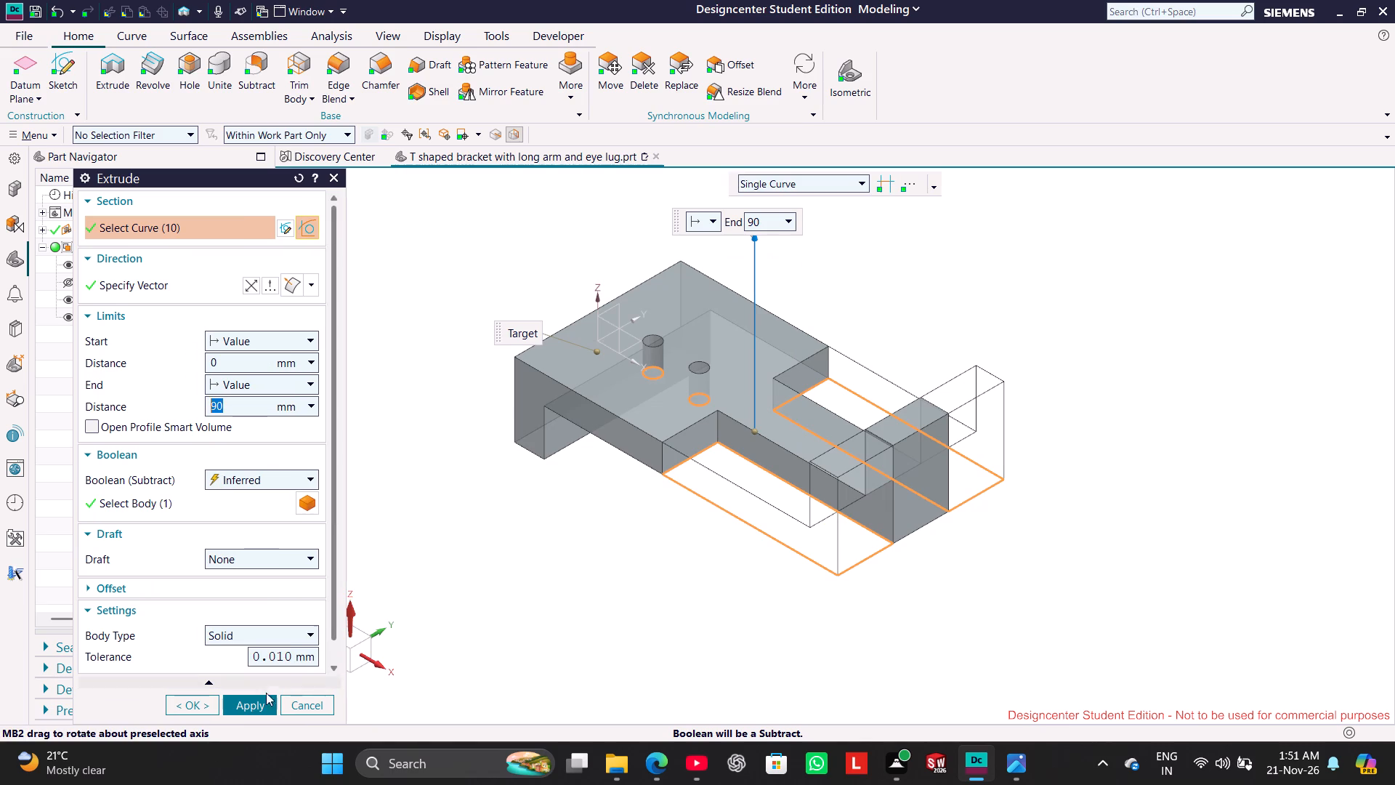
{"action": "left_click", "coordinate": [248, 701]}
{"action": "left_click", "coordinate": [302, 708]}
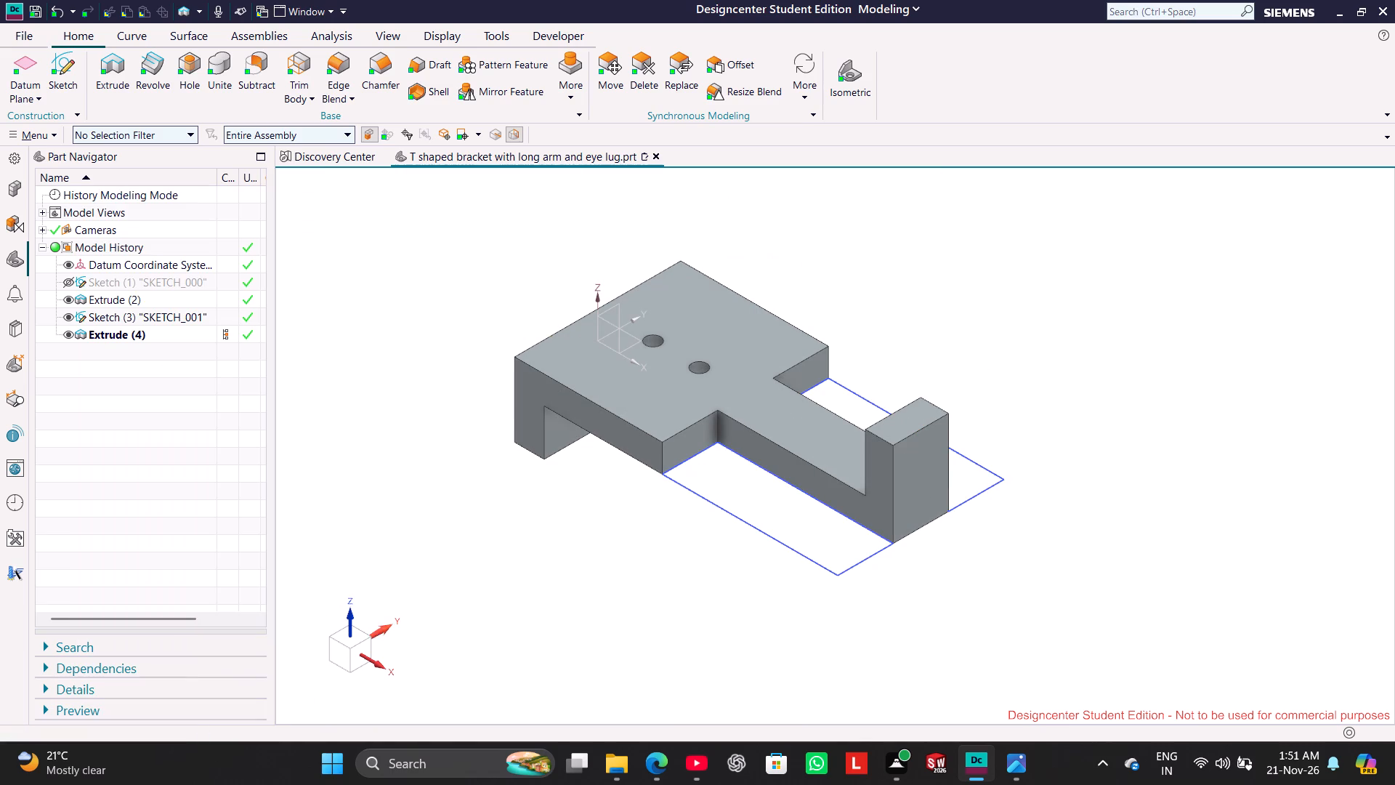
Hide the cut-out sketch SKETCH_001 and the datum coordinate system.
{"action": "left_click", "coordinate": [65, 313]}
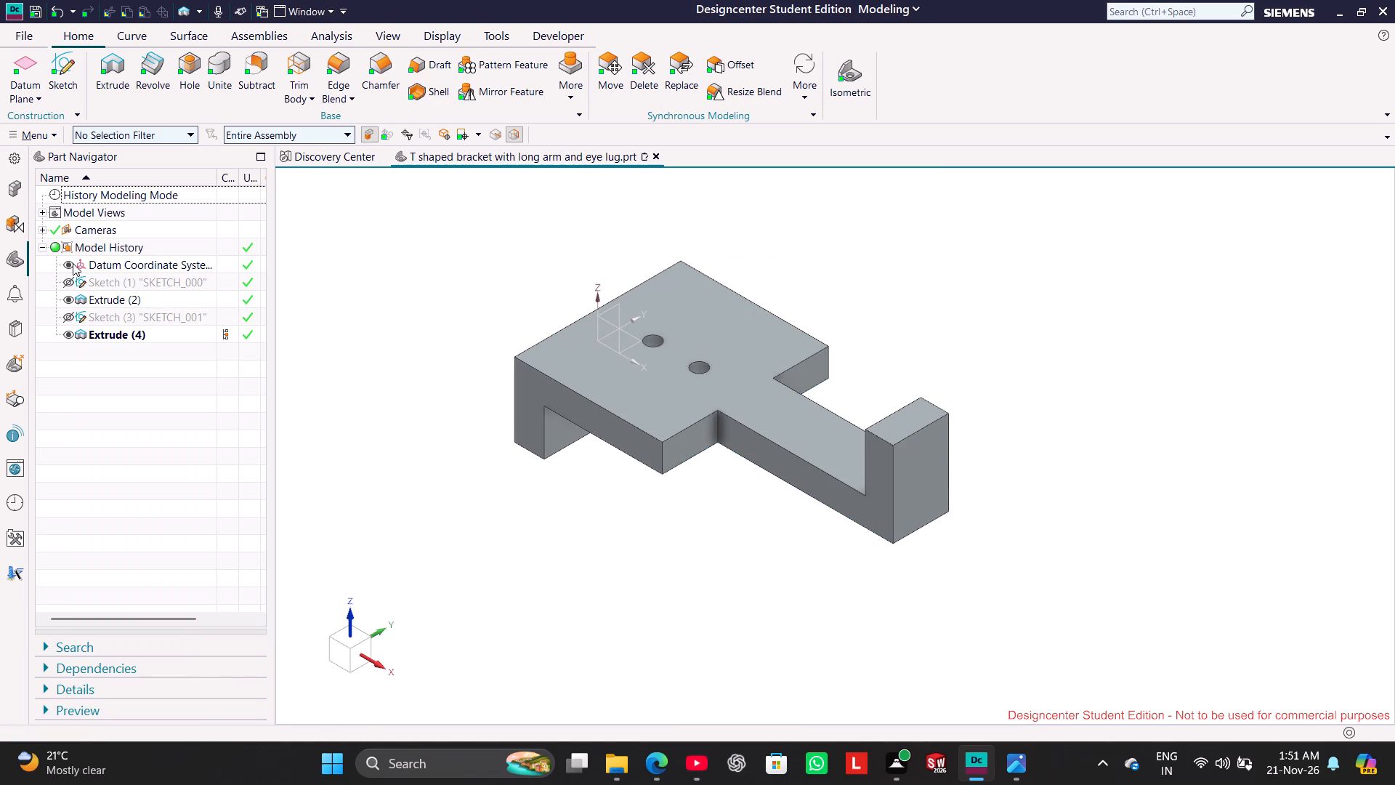
{"action": "left_click", "coordinate": [73, 263]}
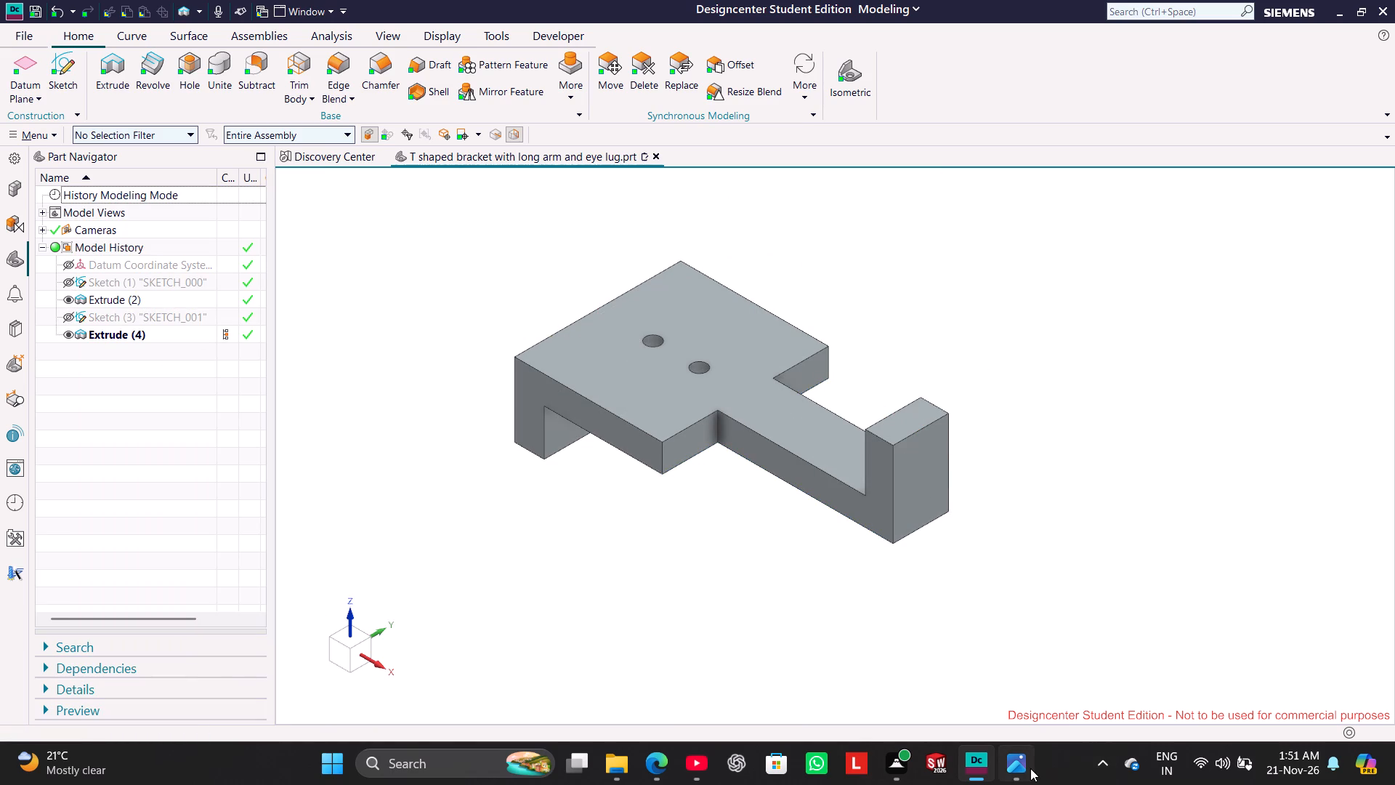
Examine the reference drawing for the remaining bracket features and inspect the model from its underside.
{"action": "left_click", "coordinate": [1024, 768]}
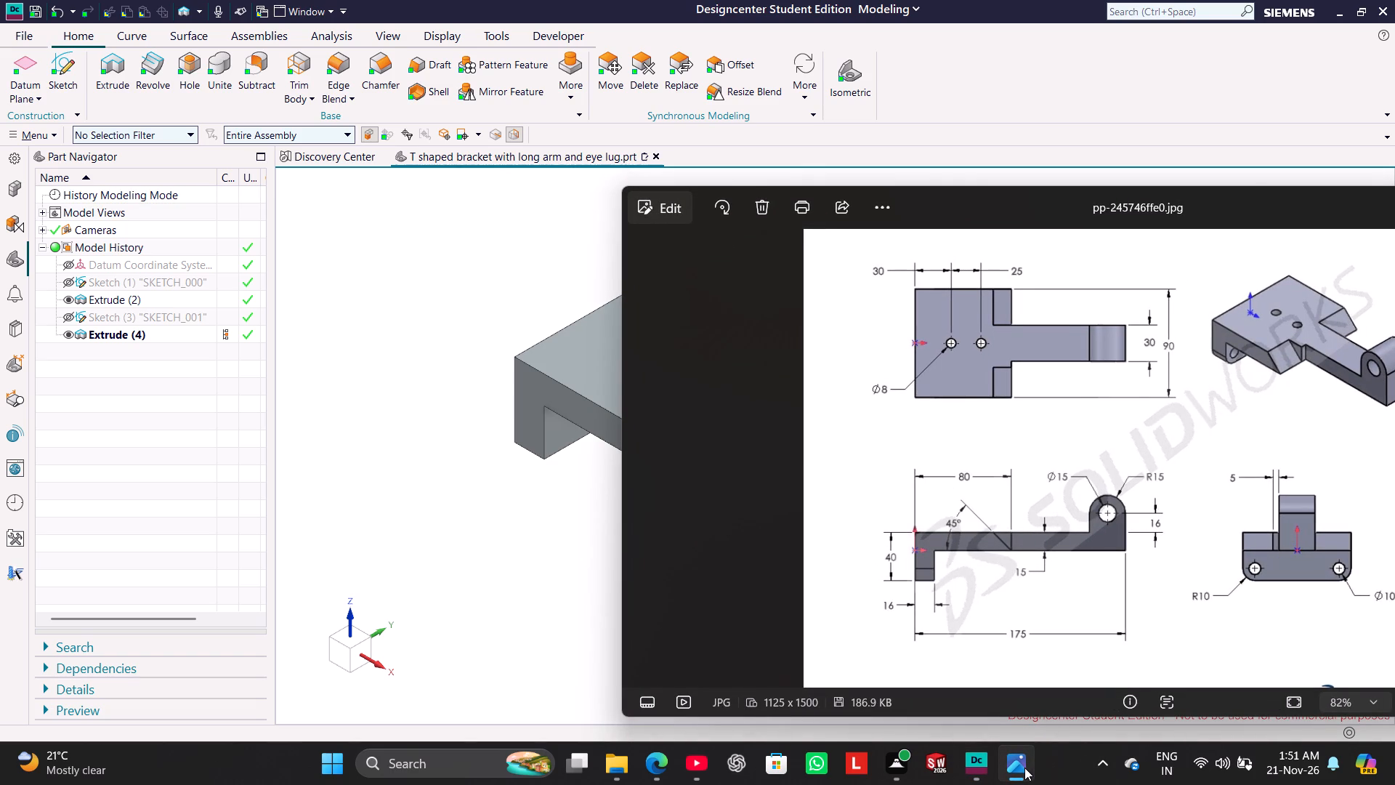
{"action": "left_click", "coordinate": [1245, 216]}
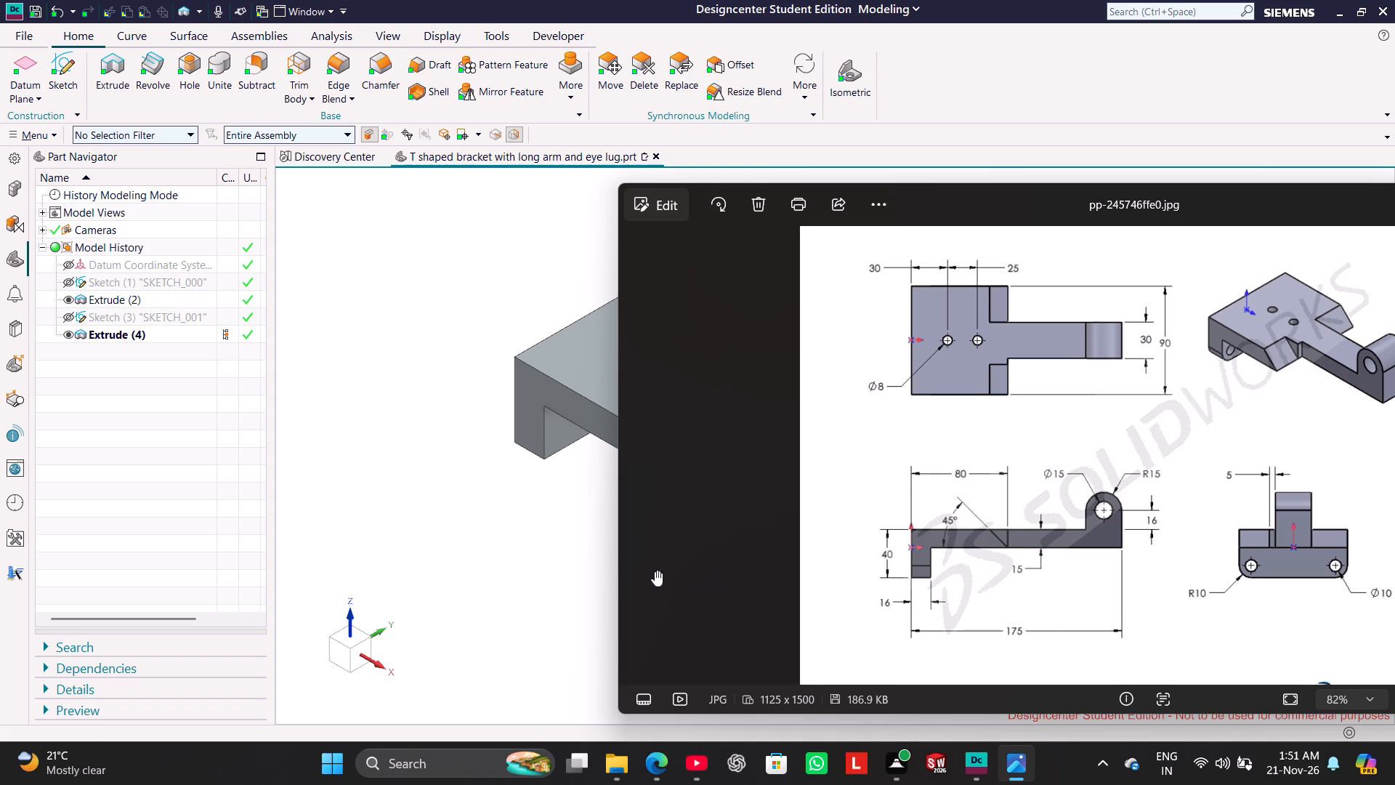
{"action": "left_click", "coordinate": [533, 563]}
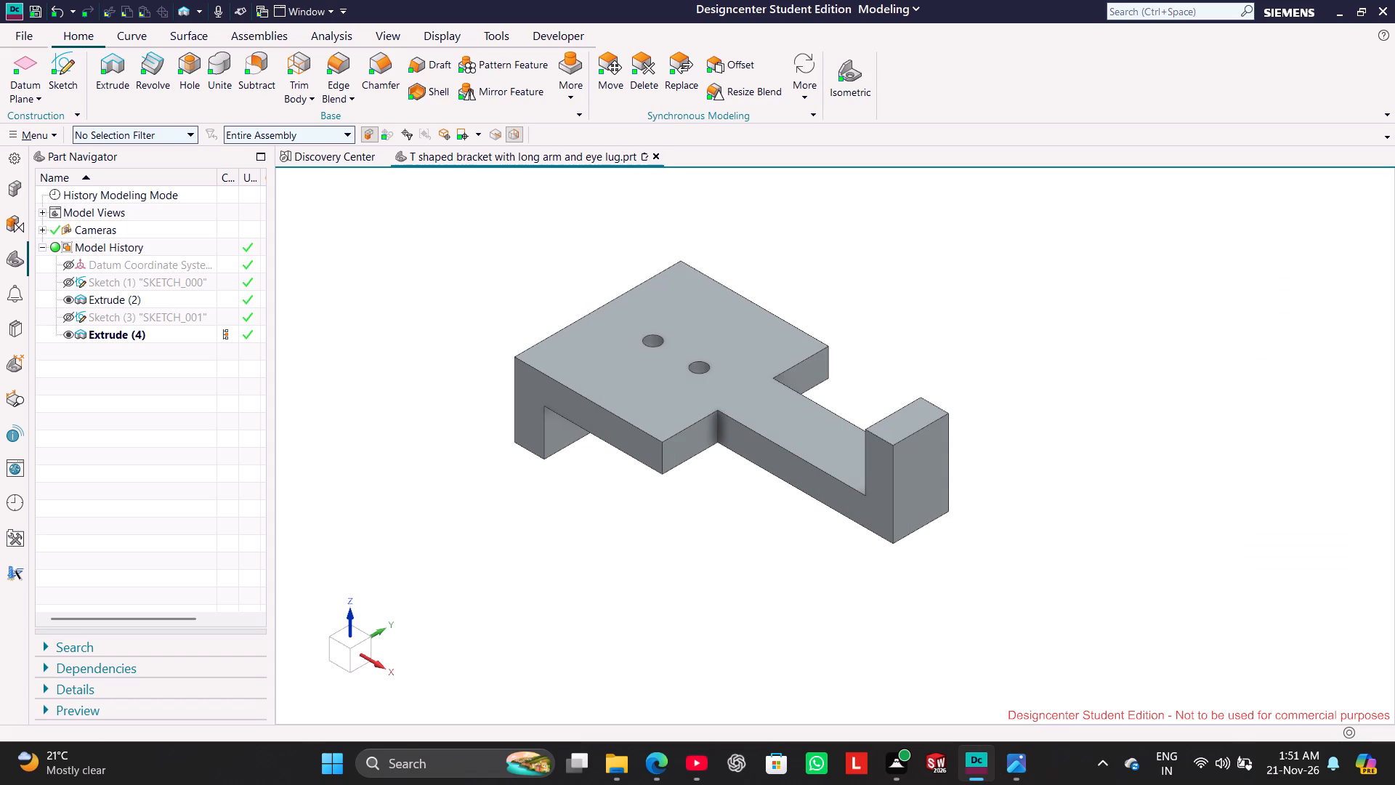
{"action": "middle_click_drag", "start_coordinate": [615, 534], "coordinate": [612, 455]}
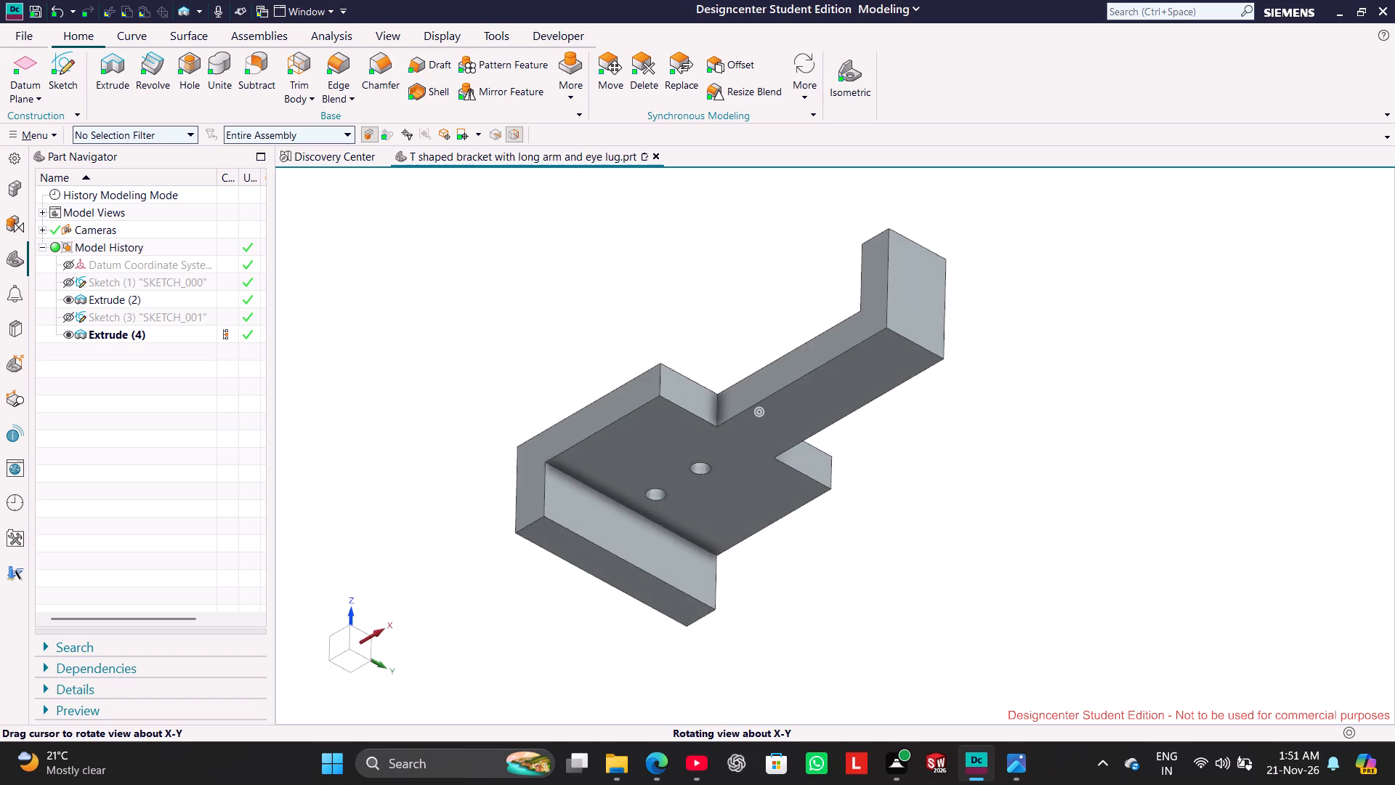
{"action": "middle_click_drag", "start_coordinate": [612, 455], "coordinate": [631, 481]}
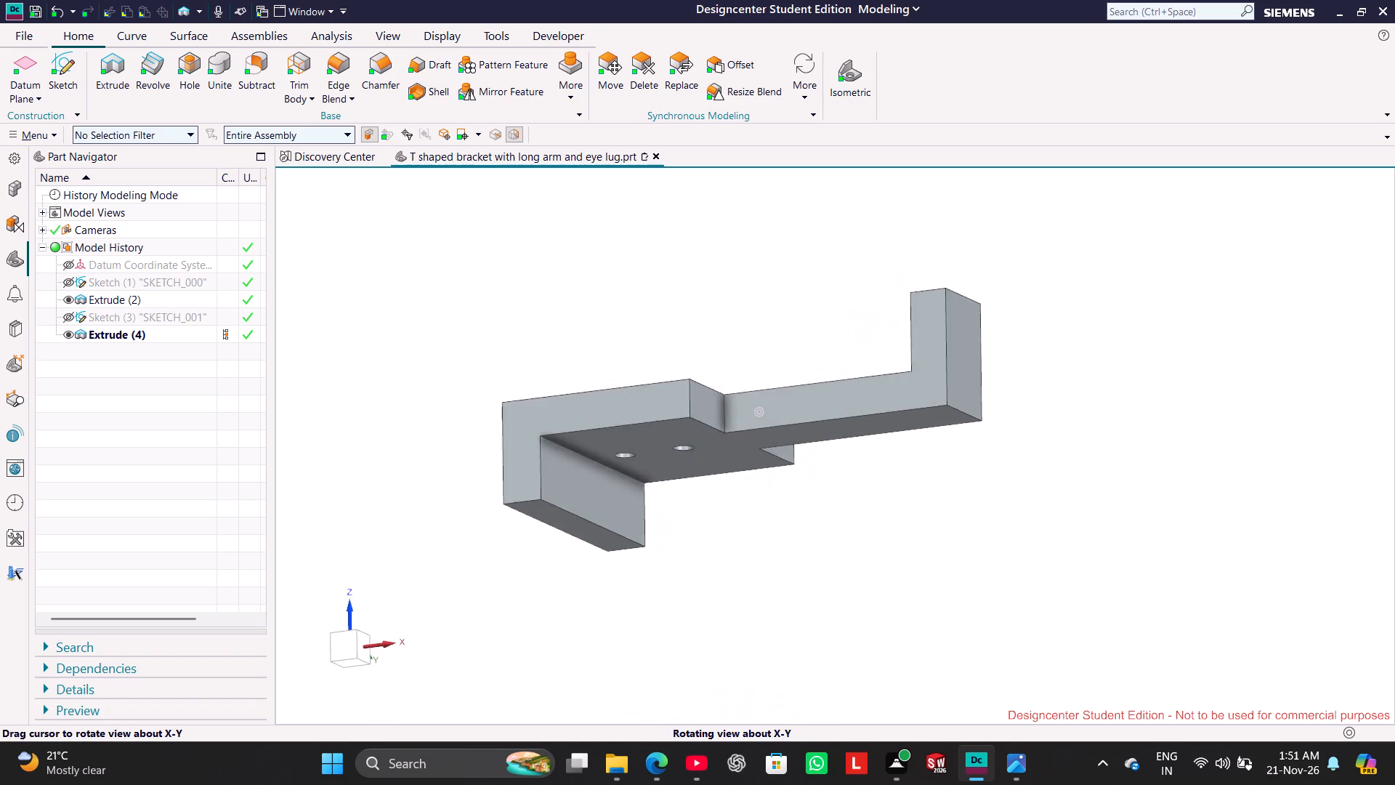
{"action": "middle_click_drag", "start_coordinate": [631, 481], "coordinate": [634, 483]}
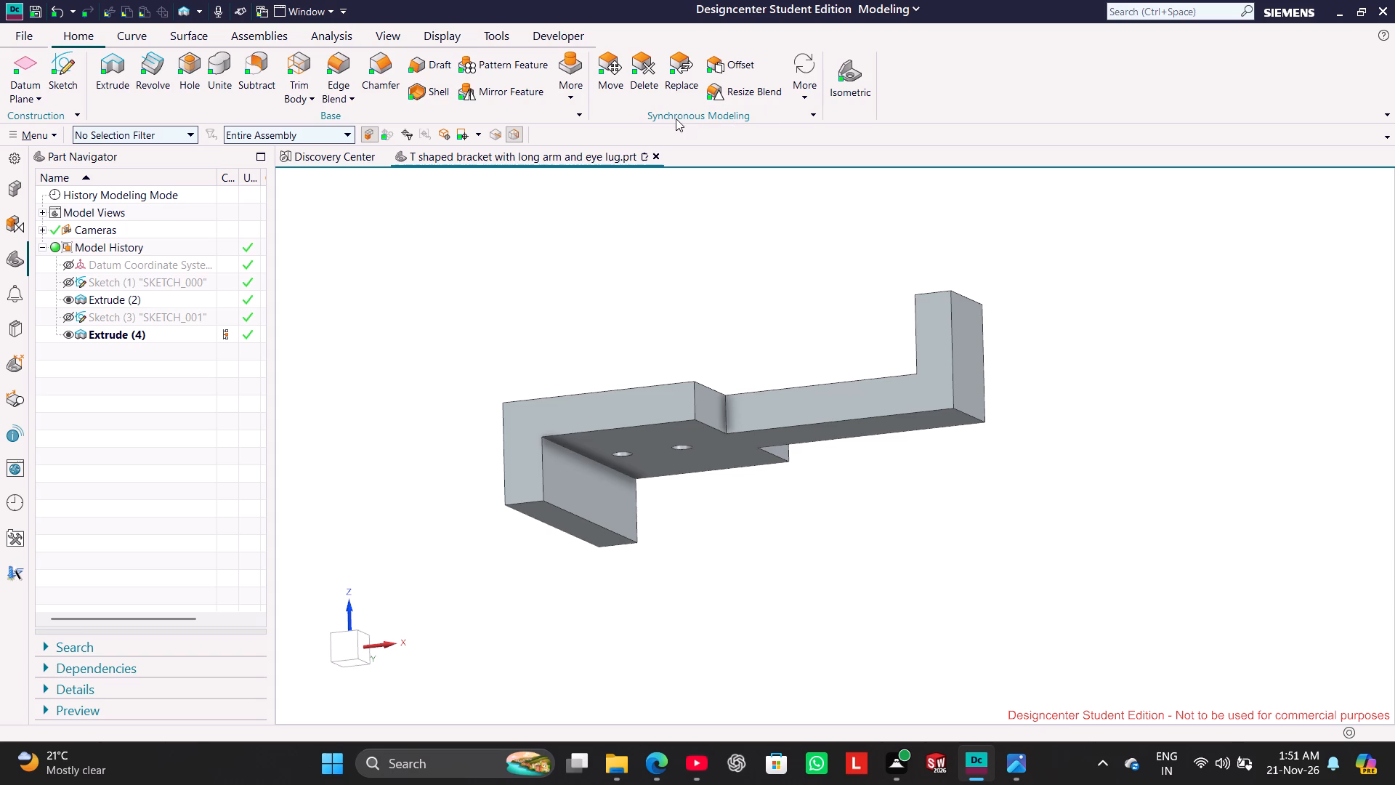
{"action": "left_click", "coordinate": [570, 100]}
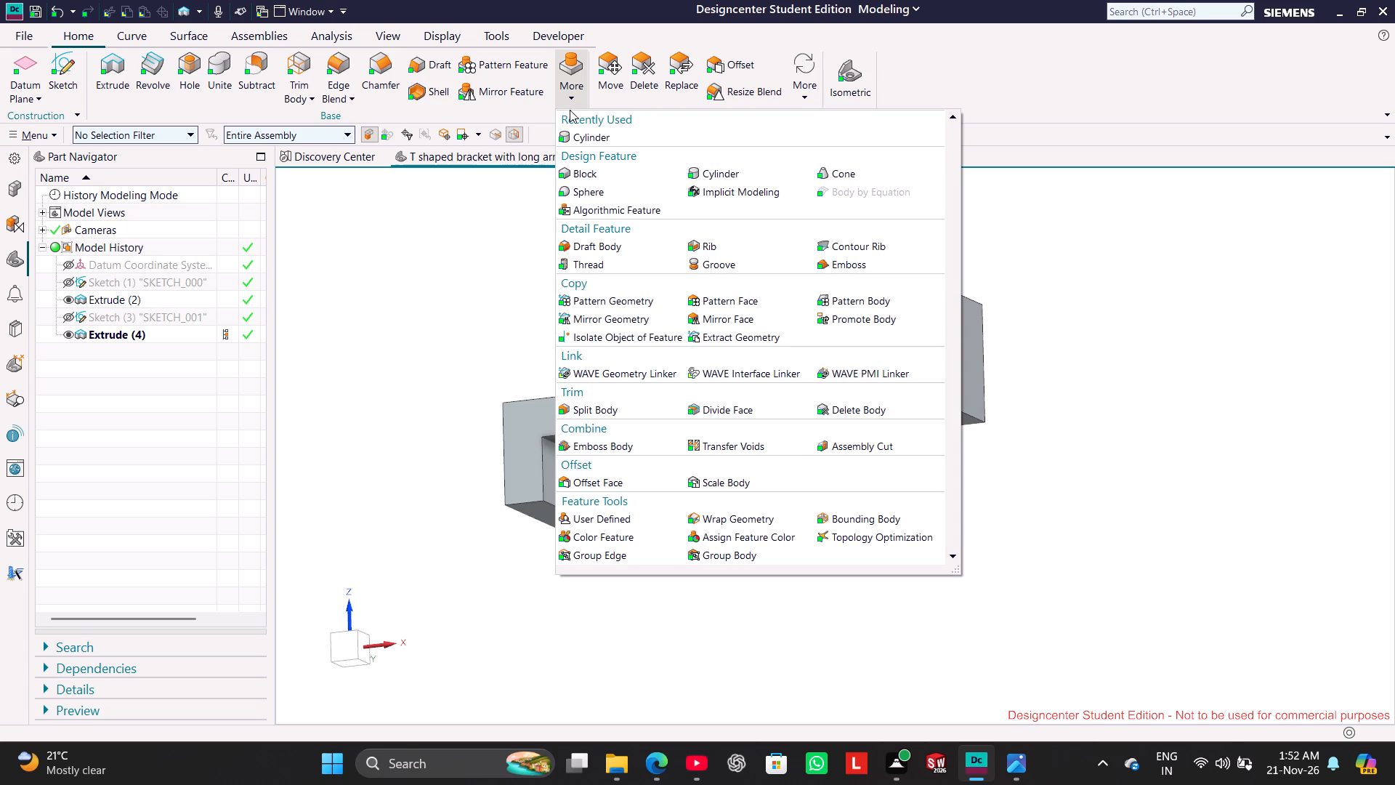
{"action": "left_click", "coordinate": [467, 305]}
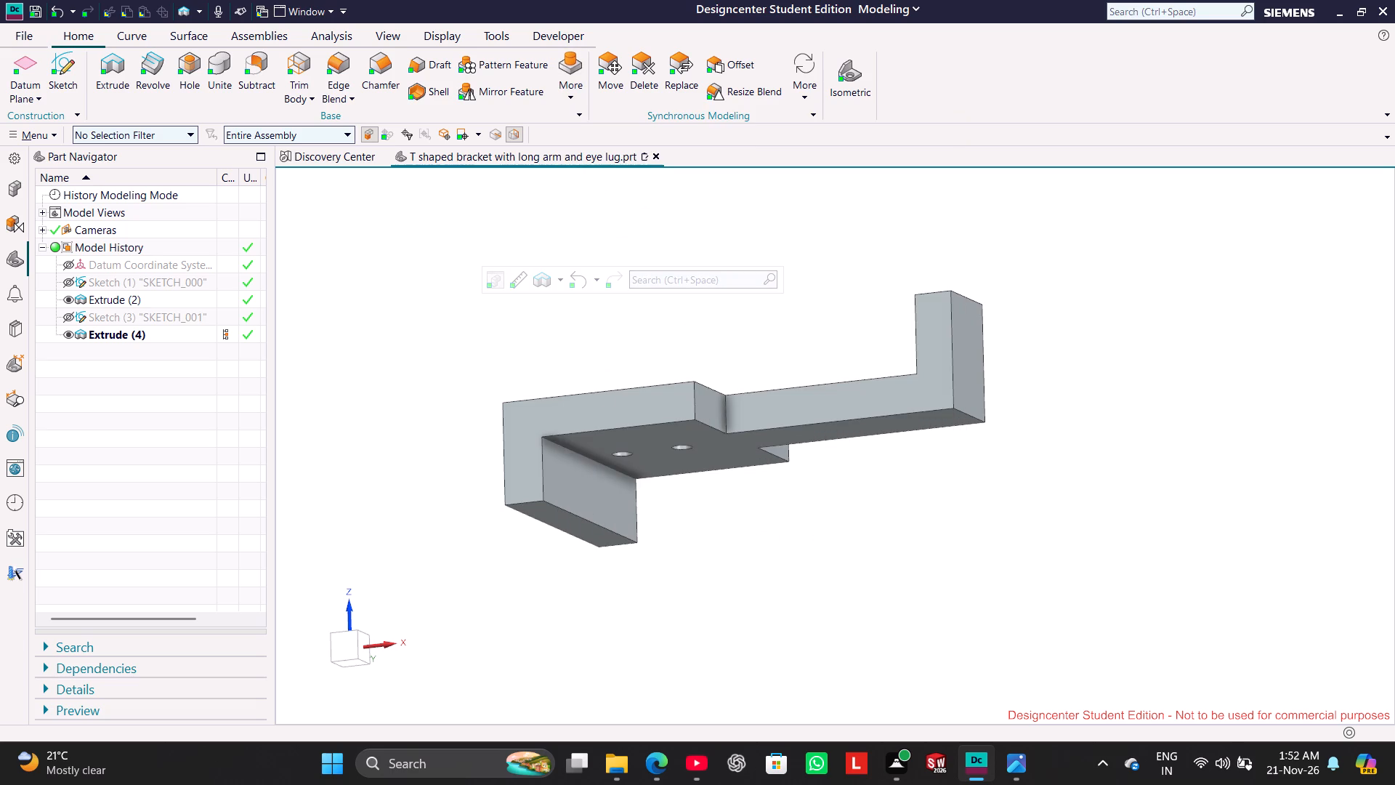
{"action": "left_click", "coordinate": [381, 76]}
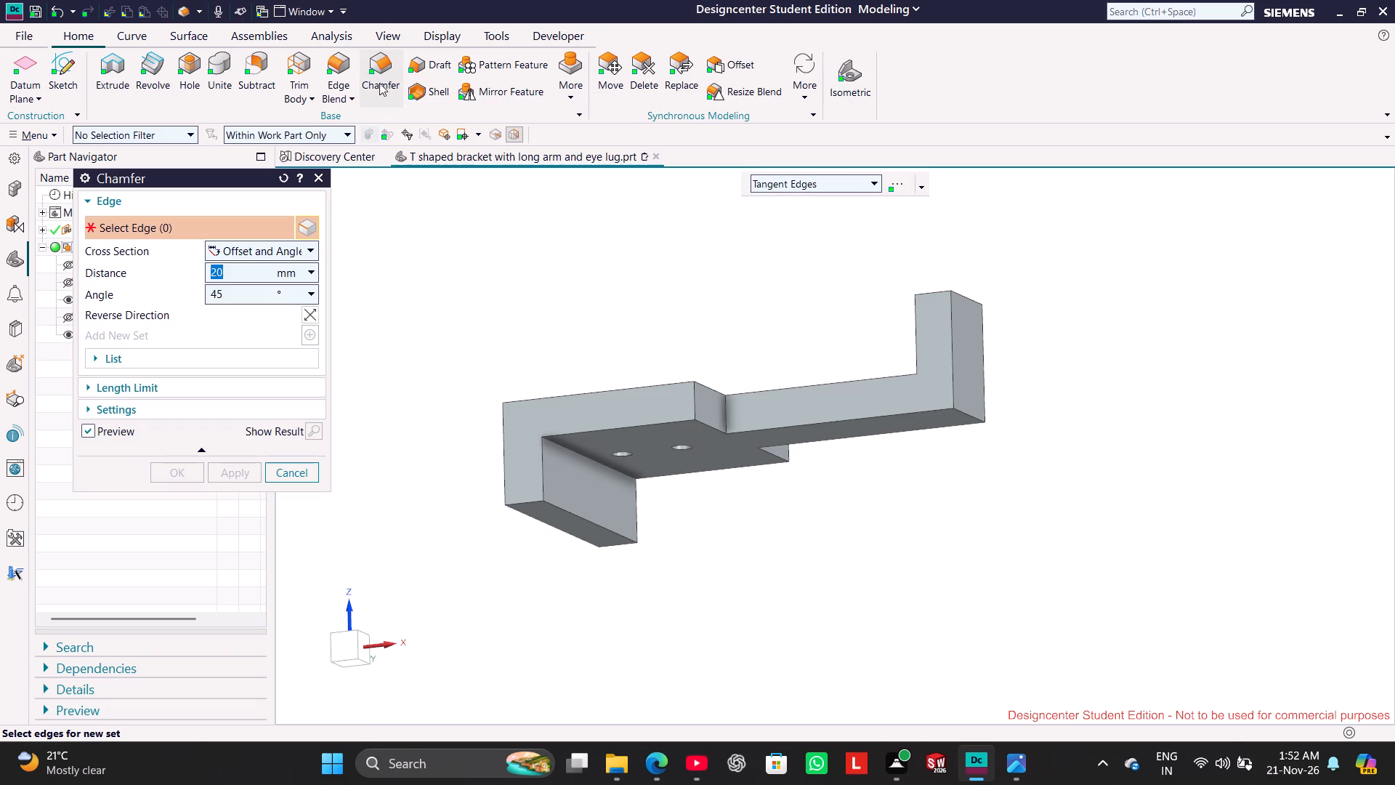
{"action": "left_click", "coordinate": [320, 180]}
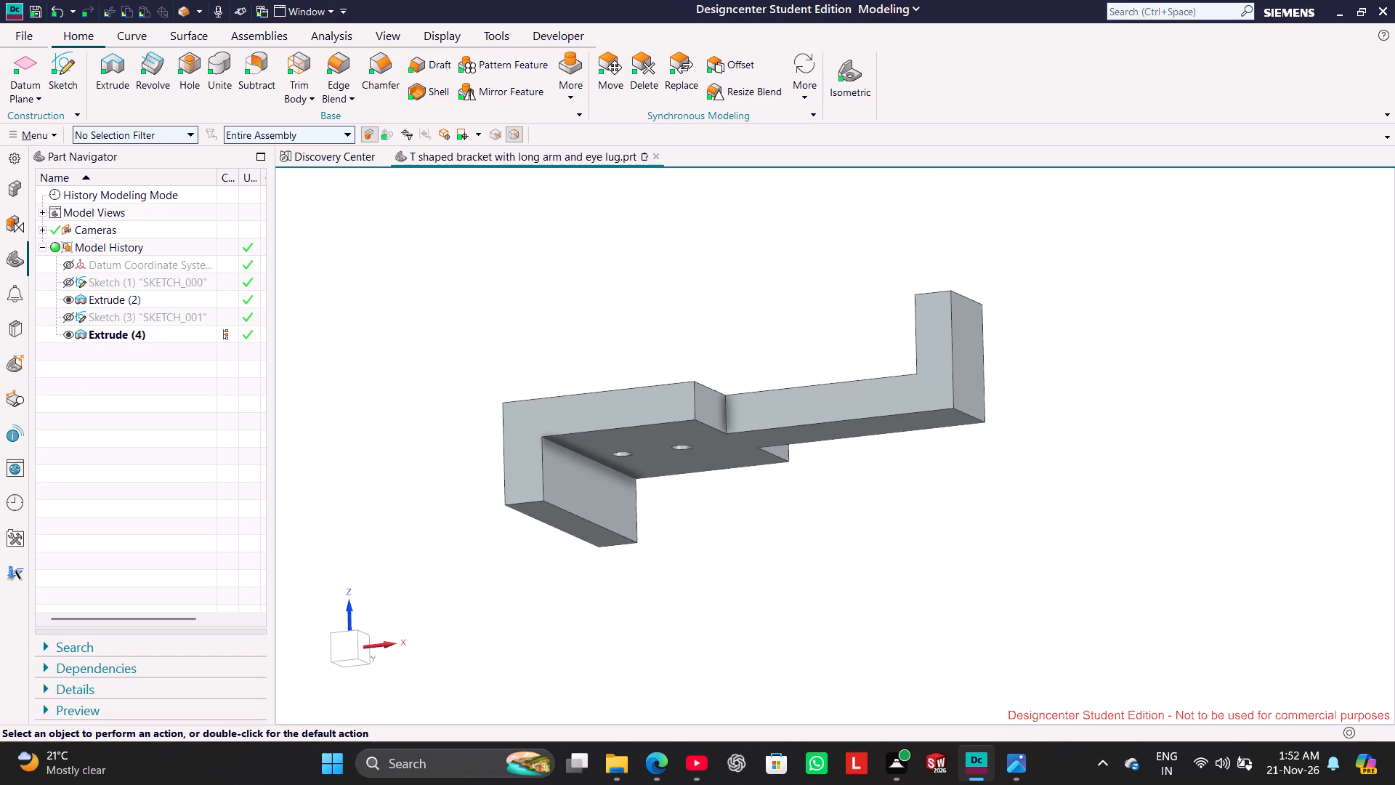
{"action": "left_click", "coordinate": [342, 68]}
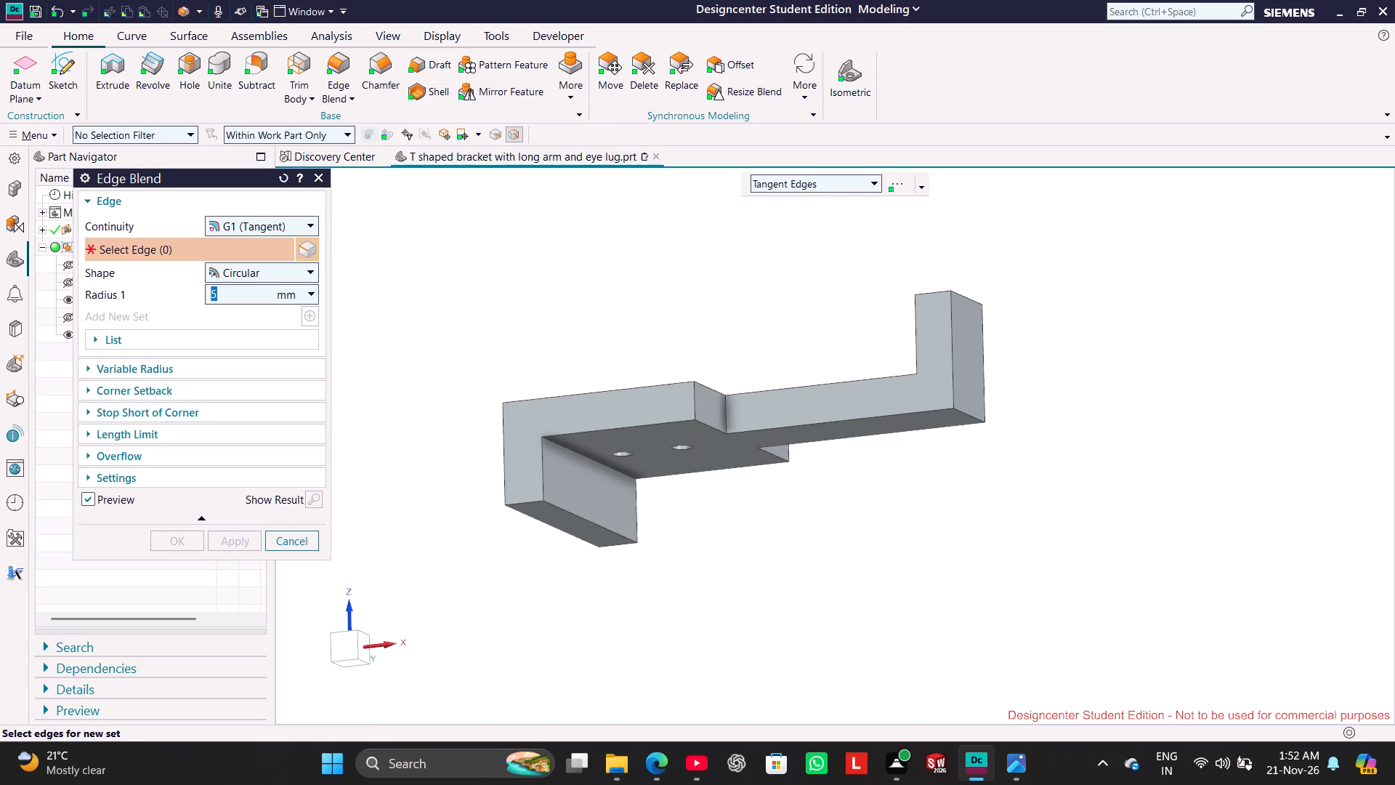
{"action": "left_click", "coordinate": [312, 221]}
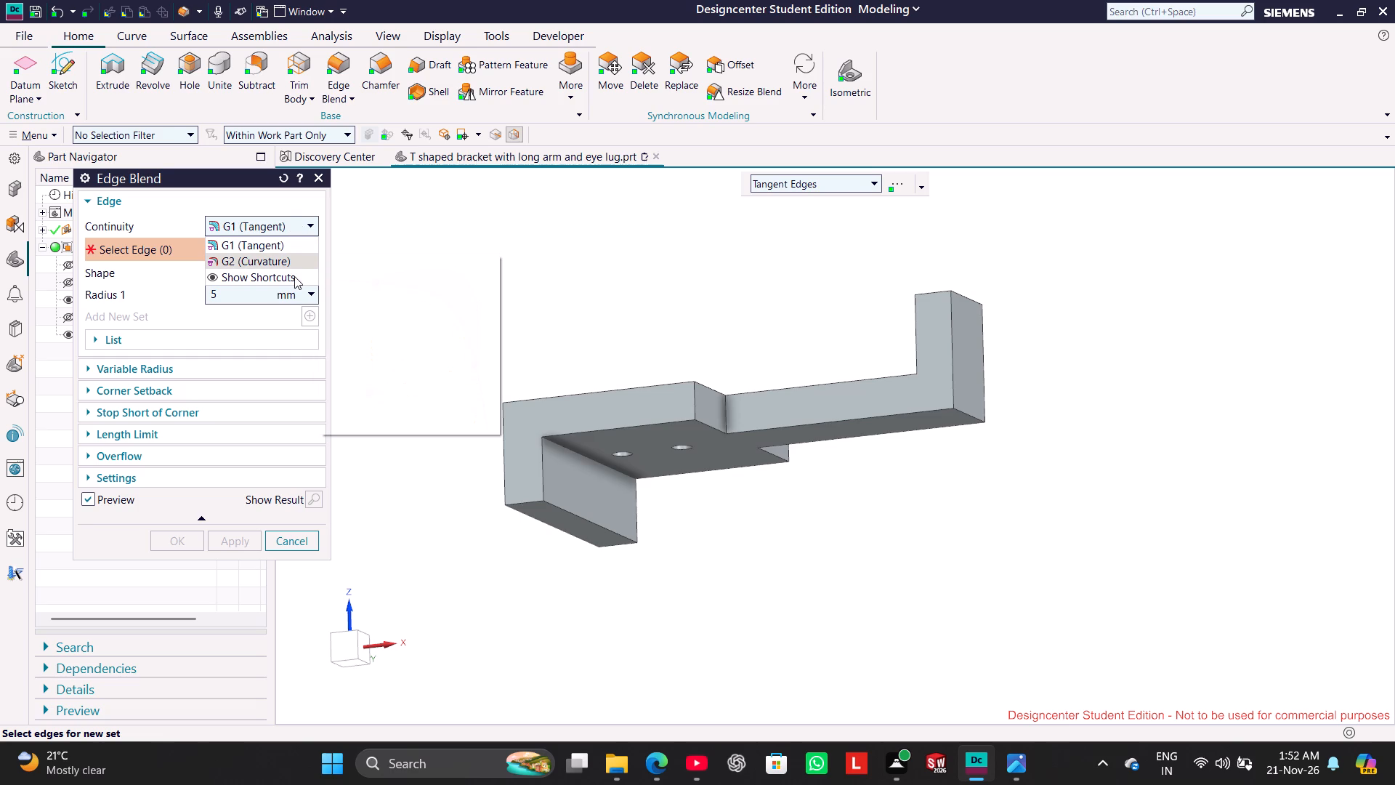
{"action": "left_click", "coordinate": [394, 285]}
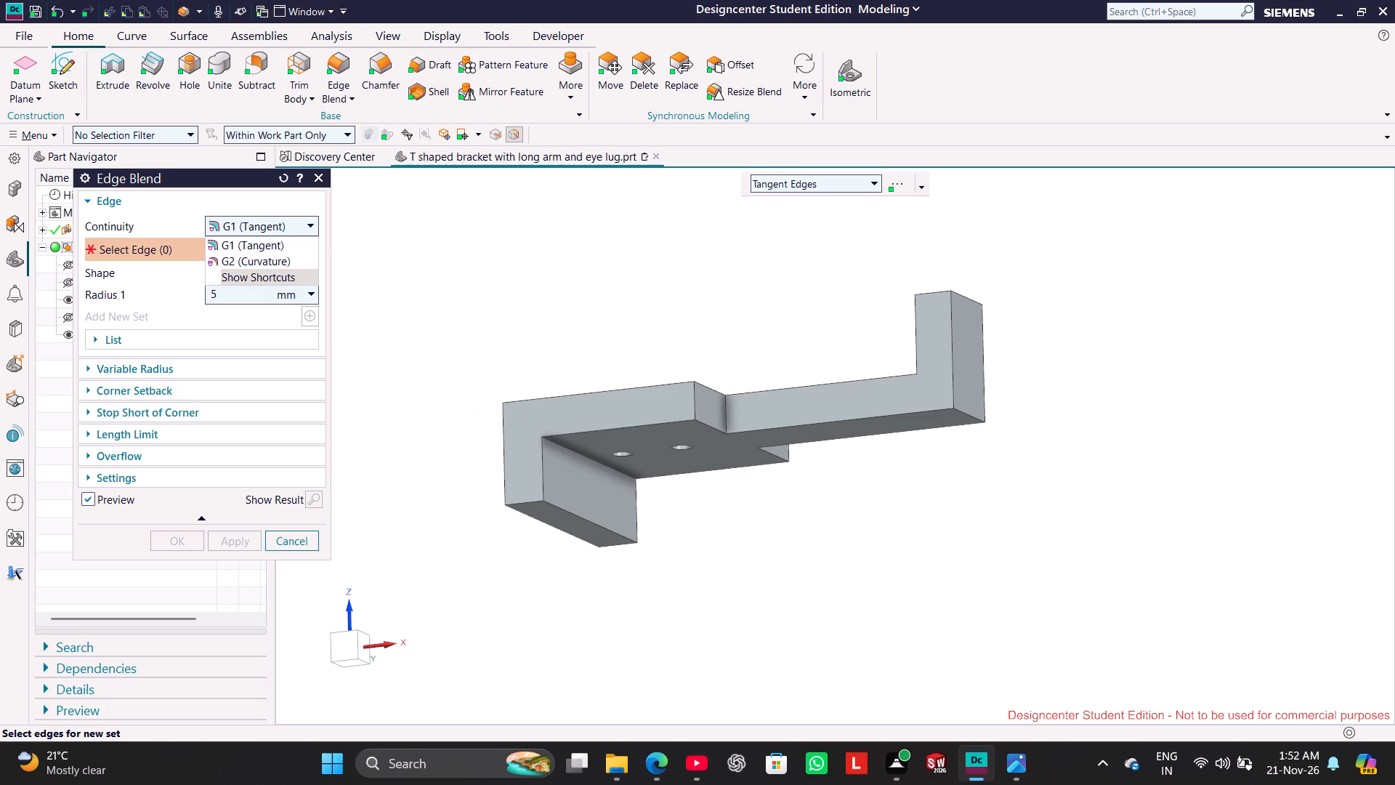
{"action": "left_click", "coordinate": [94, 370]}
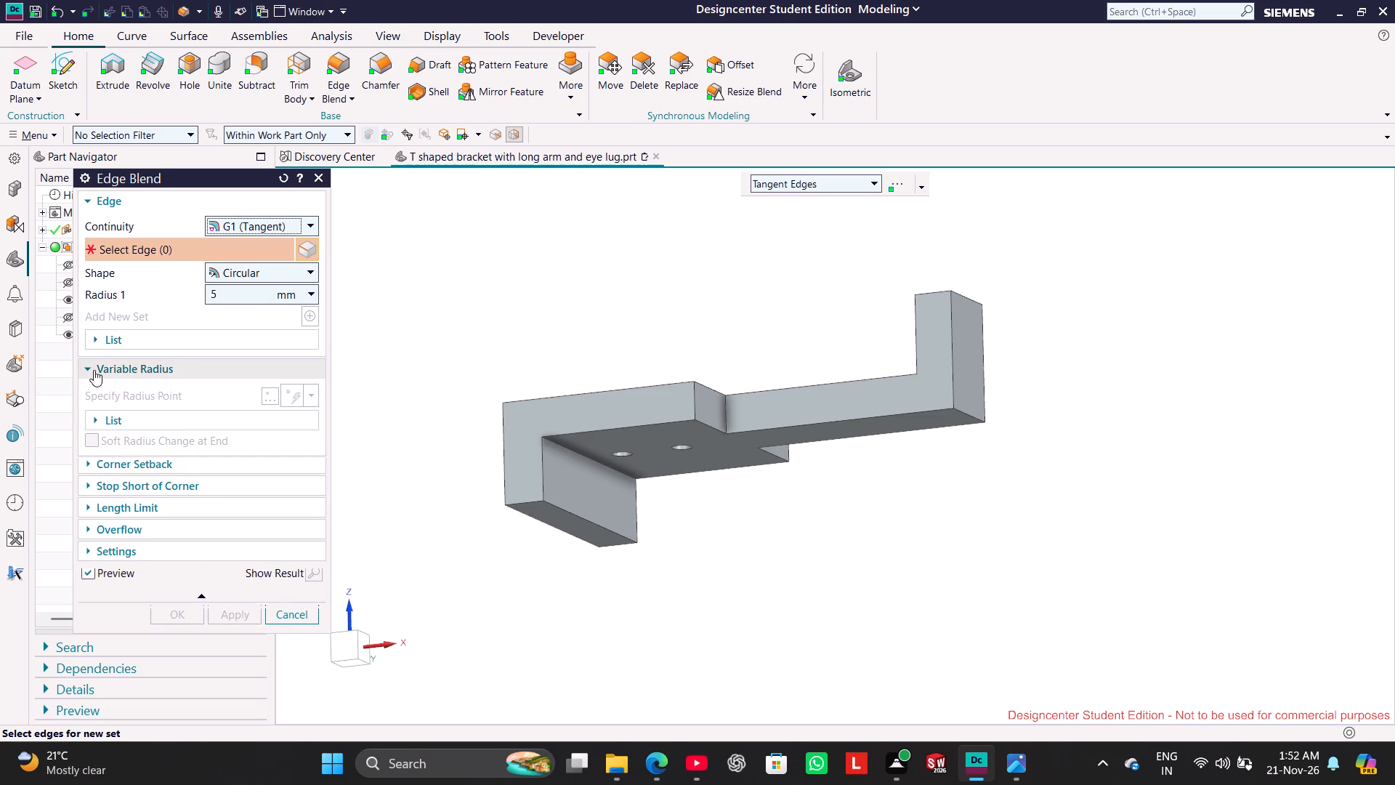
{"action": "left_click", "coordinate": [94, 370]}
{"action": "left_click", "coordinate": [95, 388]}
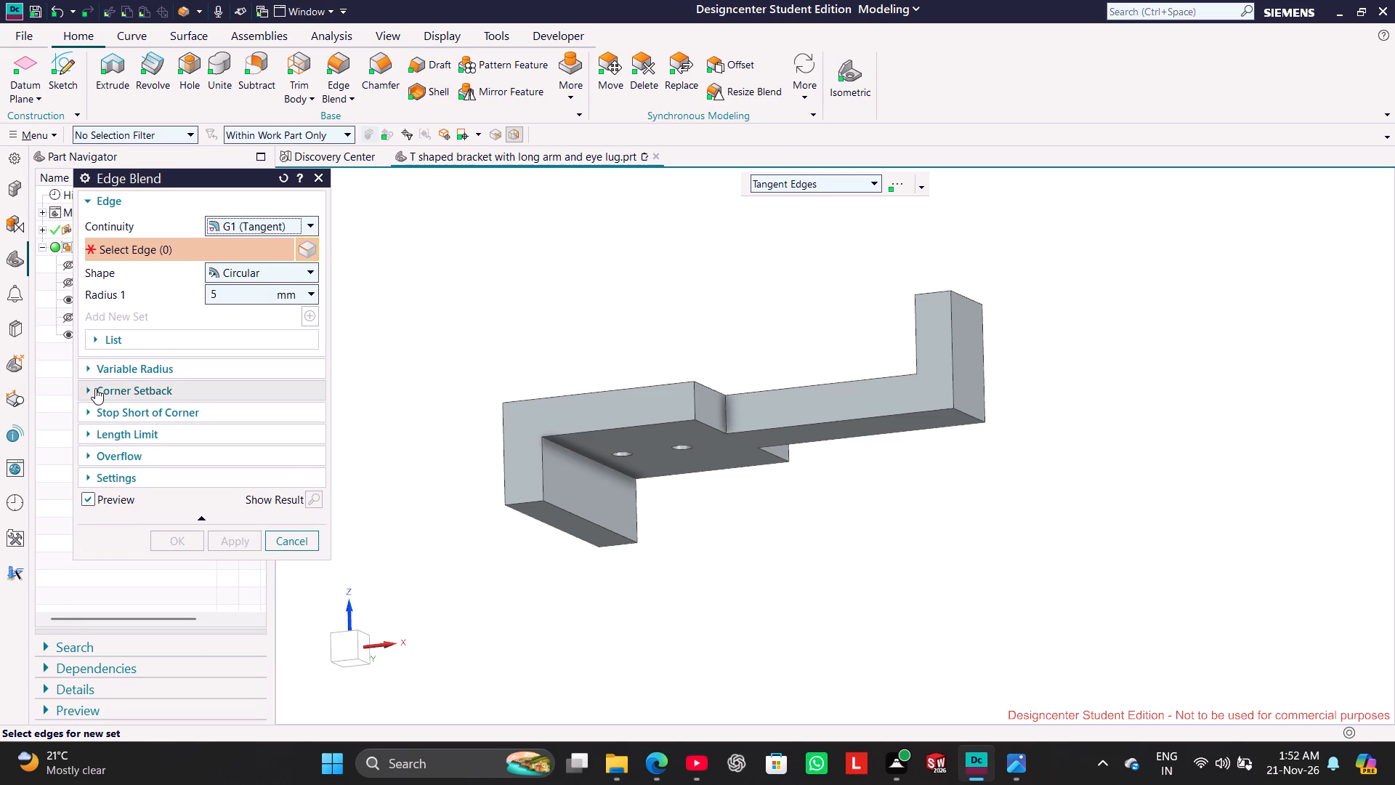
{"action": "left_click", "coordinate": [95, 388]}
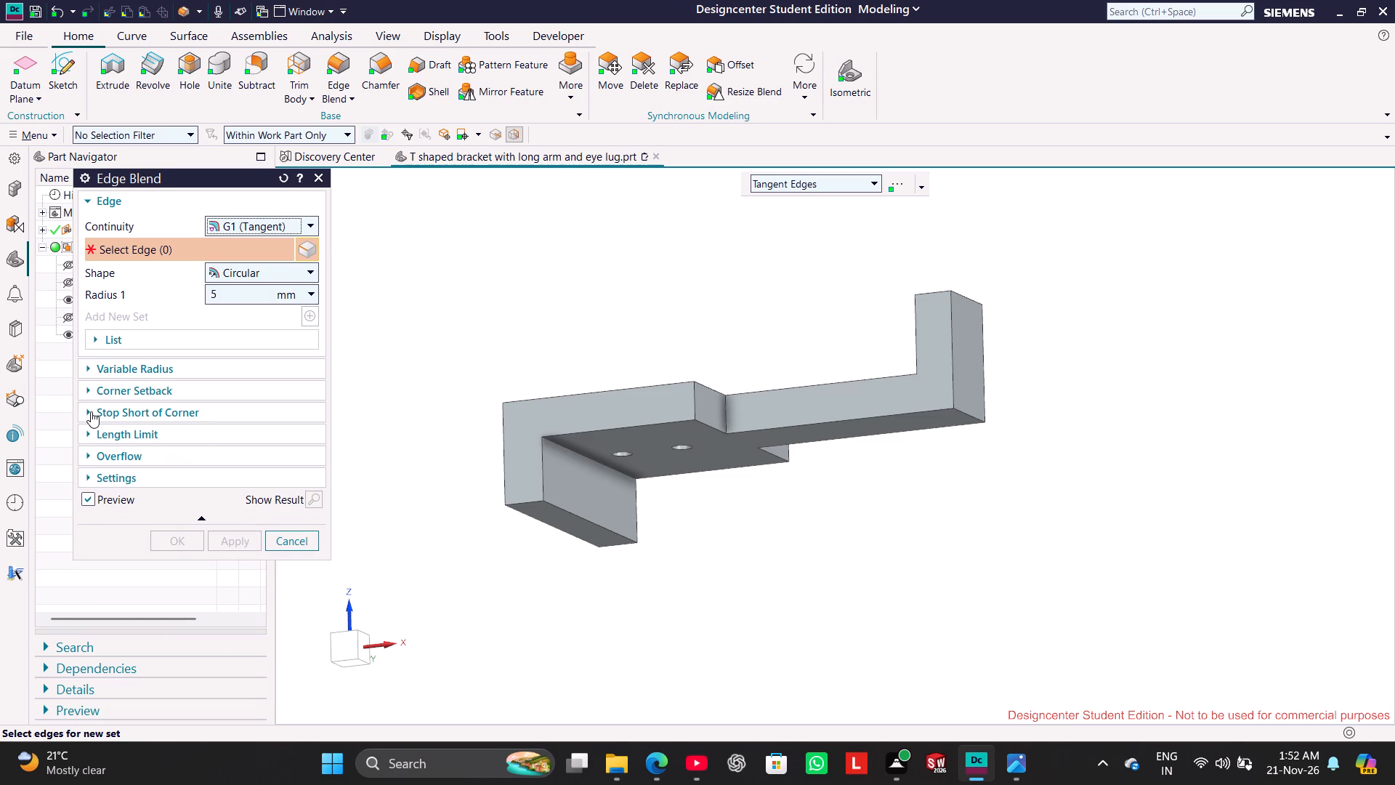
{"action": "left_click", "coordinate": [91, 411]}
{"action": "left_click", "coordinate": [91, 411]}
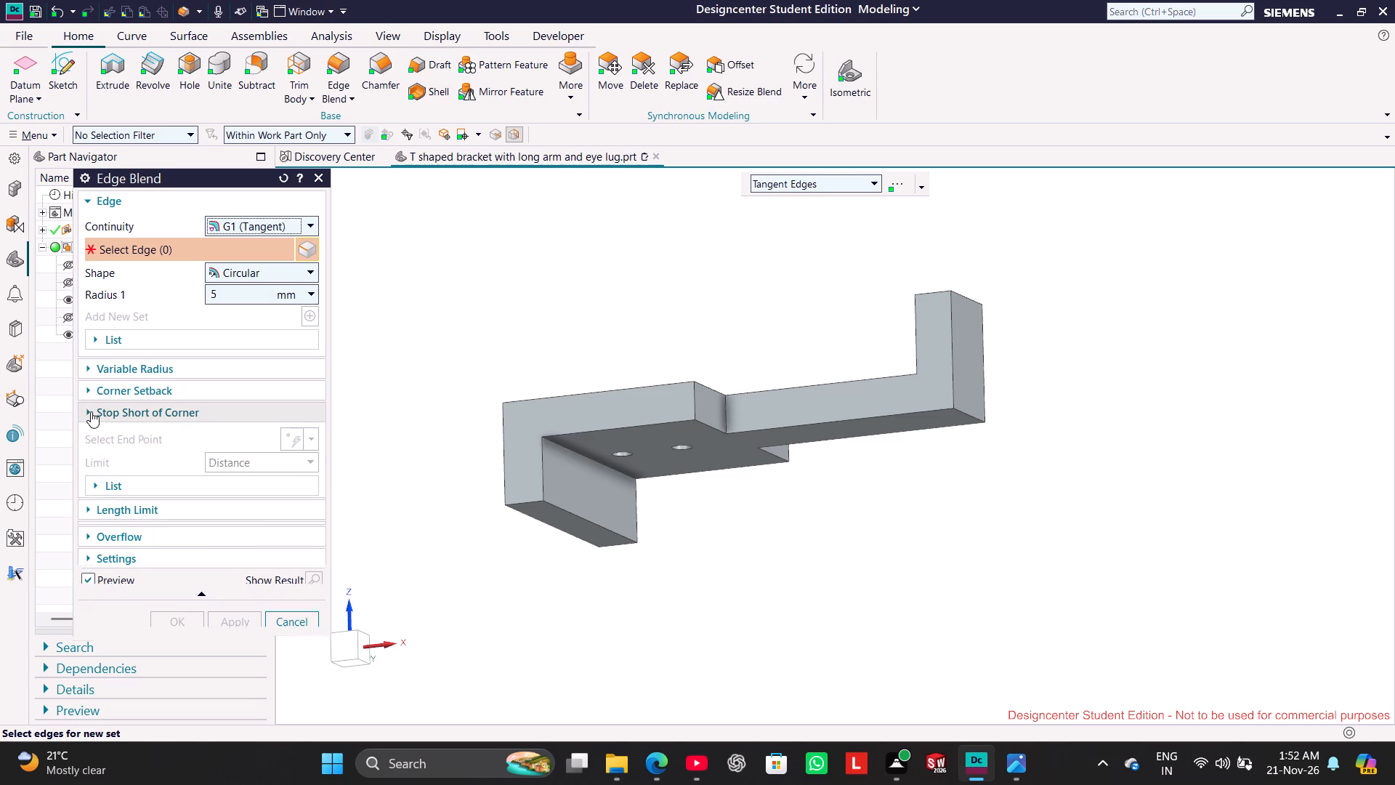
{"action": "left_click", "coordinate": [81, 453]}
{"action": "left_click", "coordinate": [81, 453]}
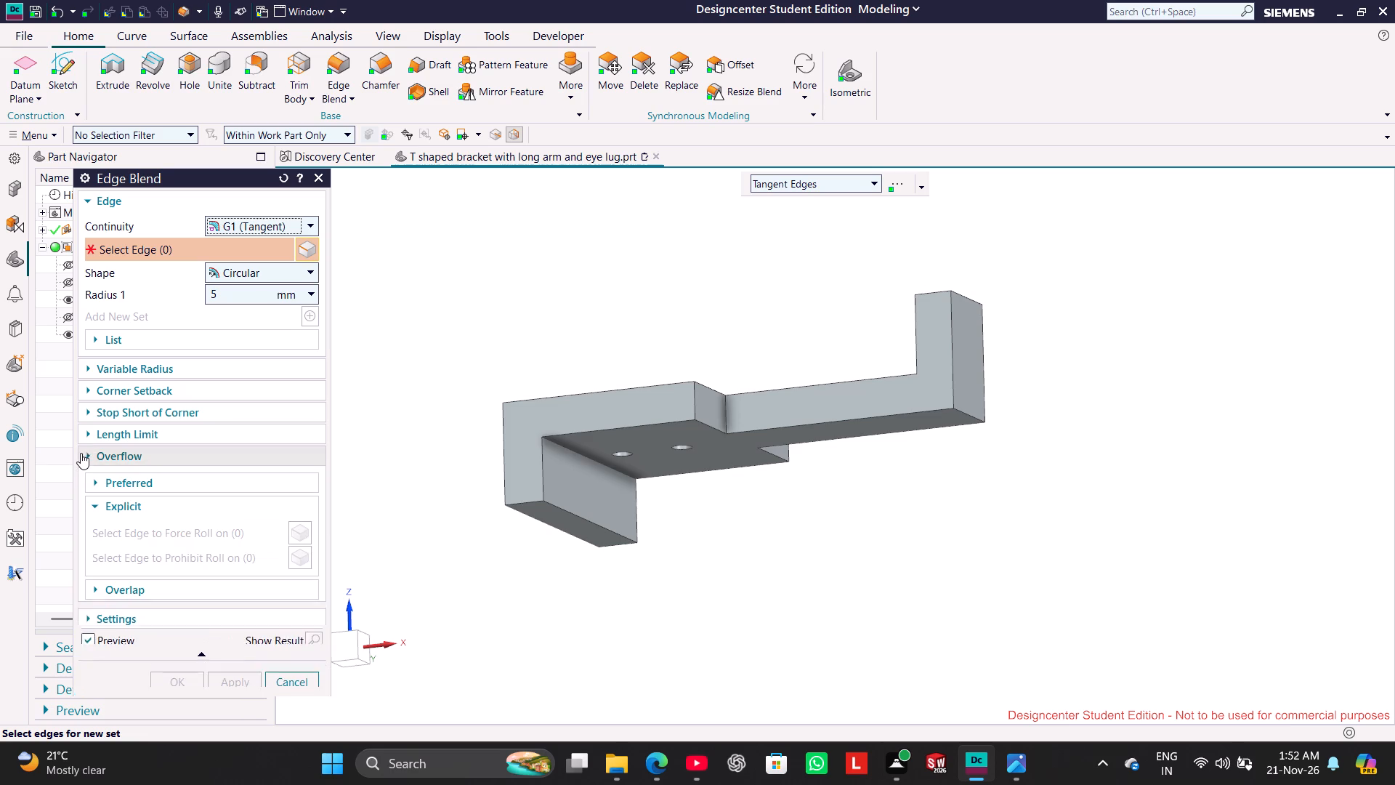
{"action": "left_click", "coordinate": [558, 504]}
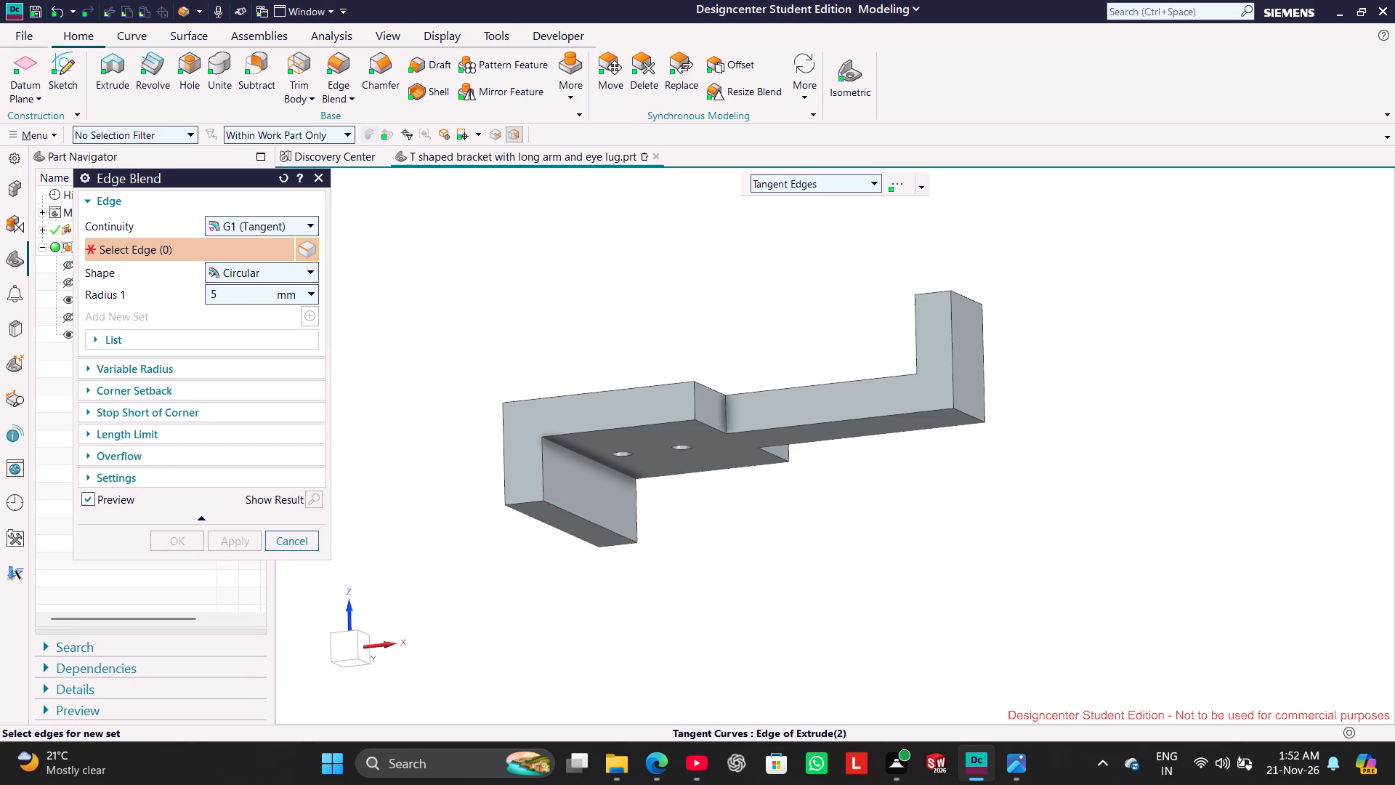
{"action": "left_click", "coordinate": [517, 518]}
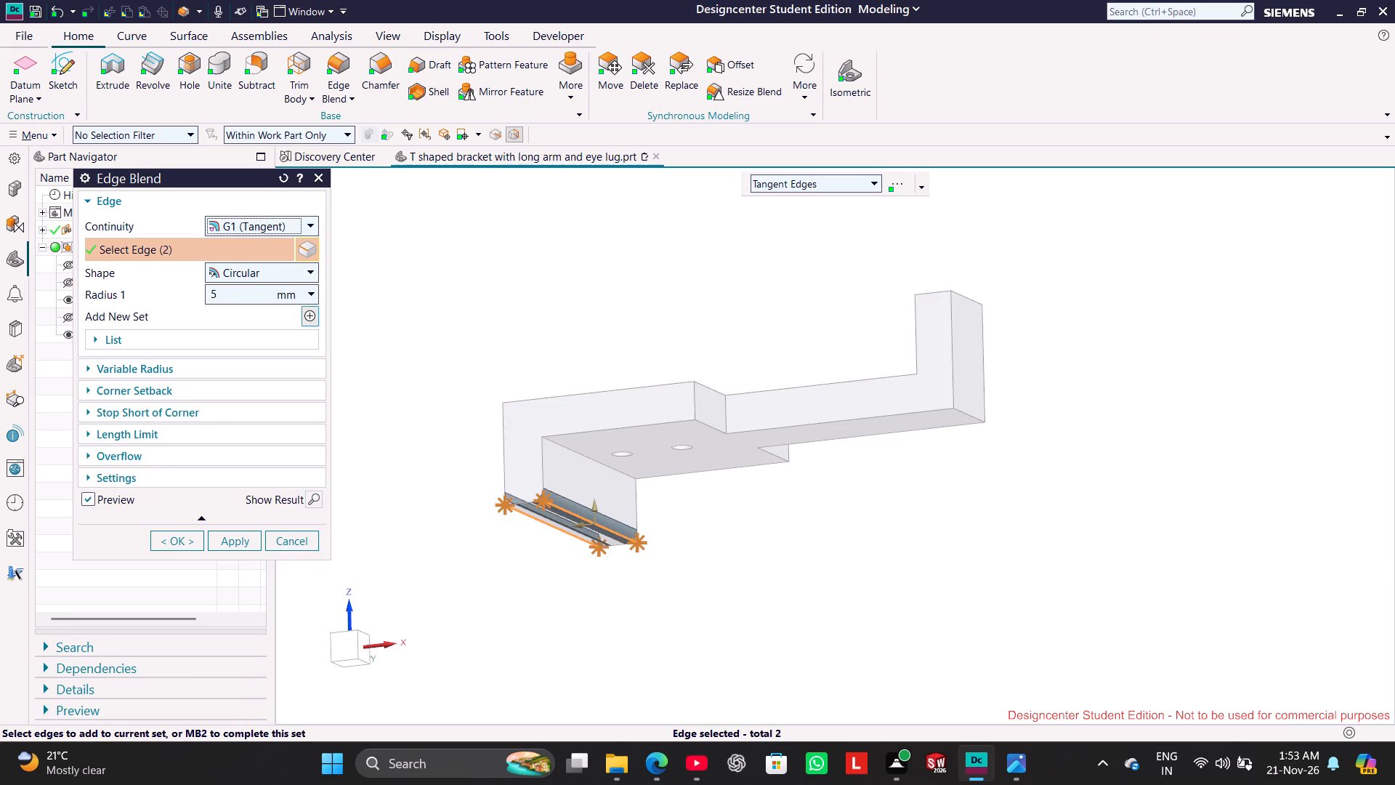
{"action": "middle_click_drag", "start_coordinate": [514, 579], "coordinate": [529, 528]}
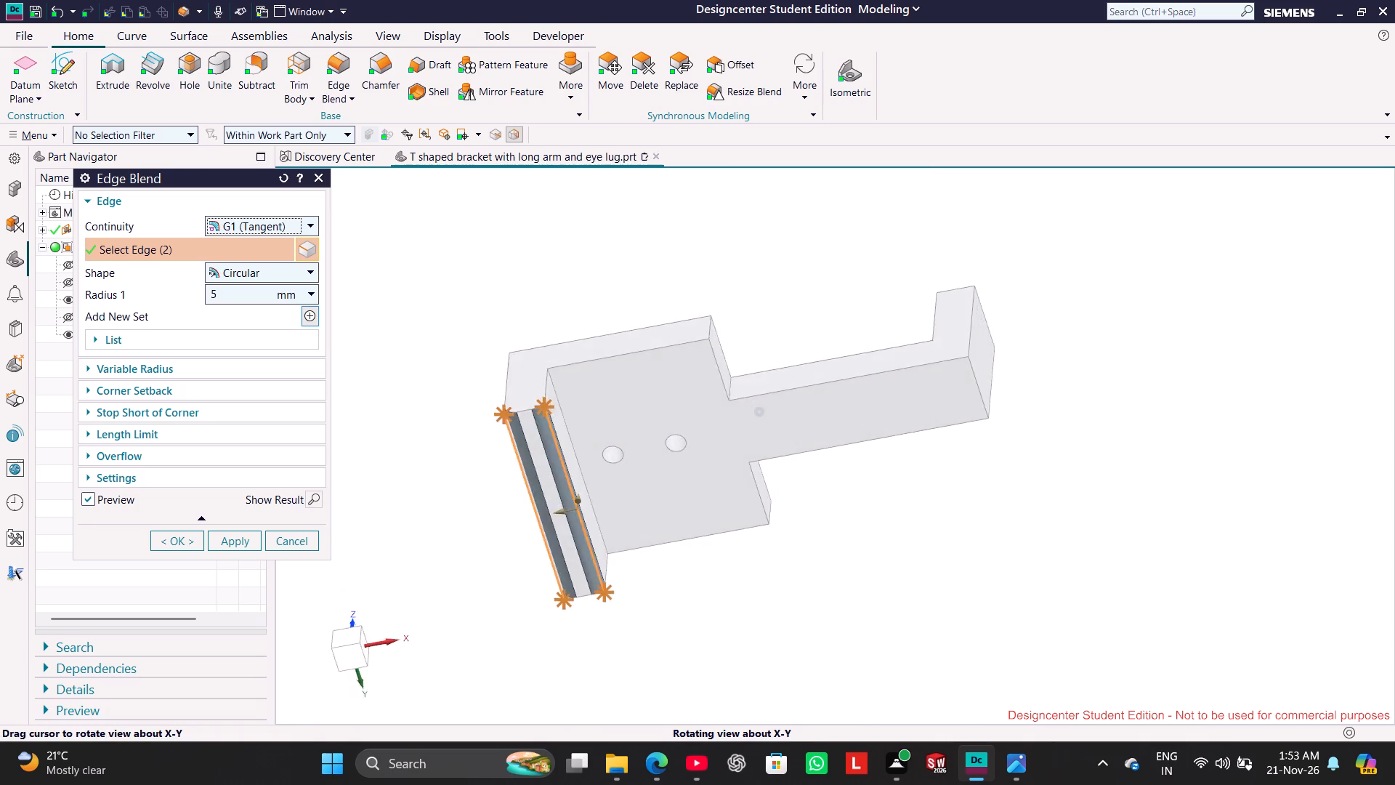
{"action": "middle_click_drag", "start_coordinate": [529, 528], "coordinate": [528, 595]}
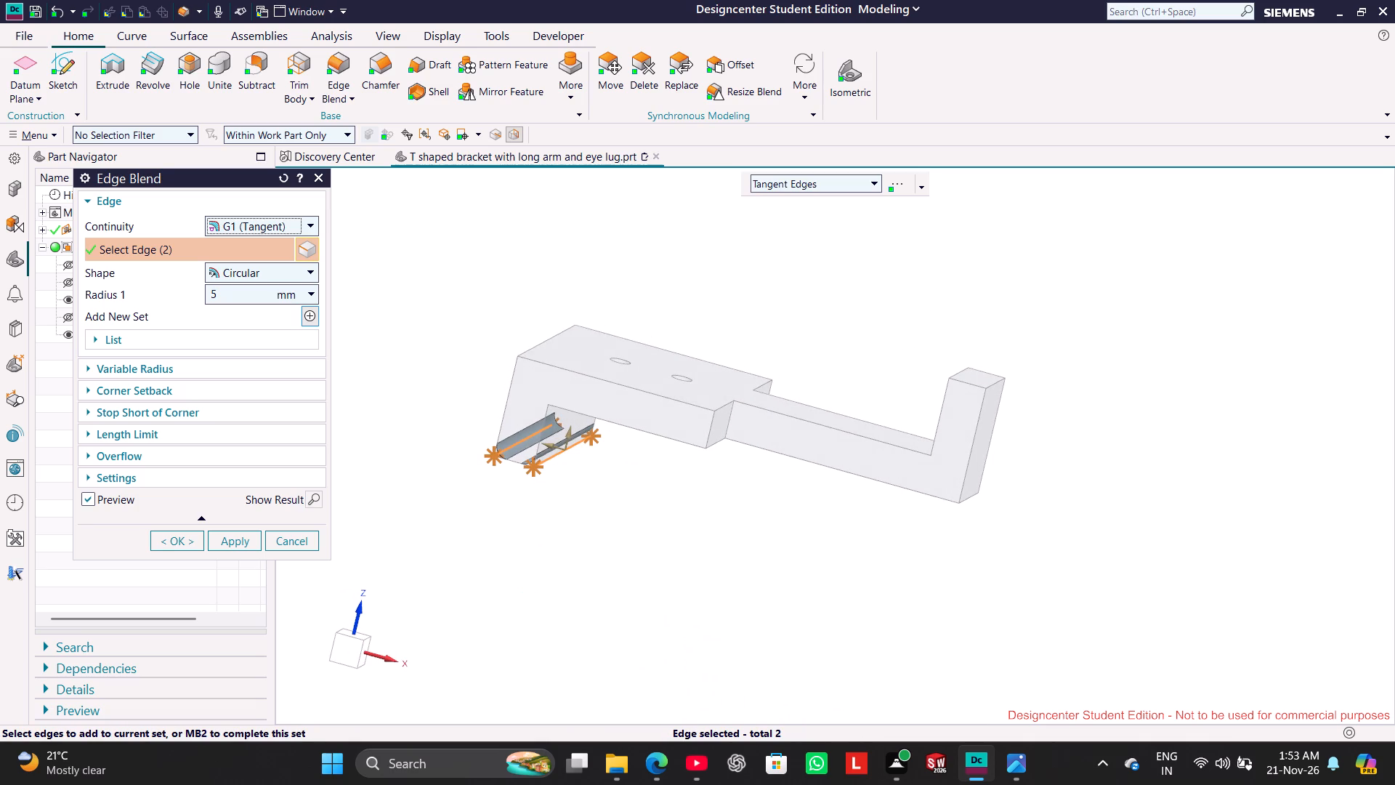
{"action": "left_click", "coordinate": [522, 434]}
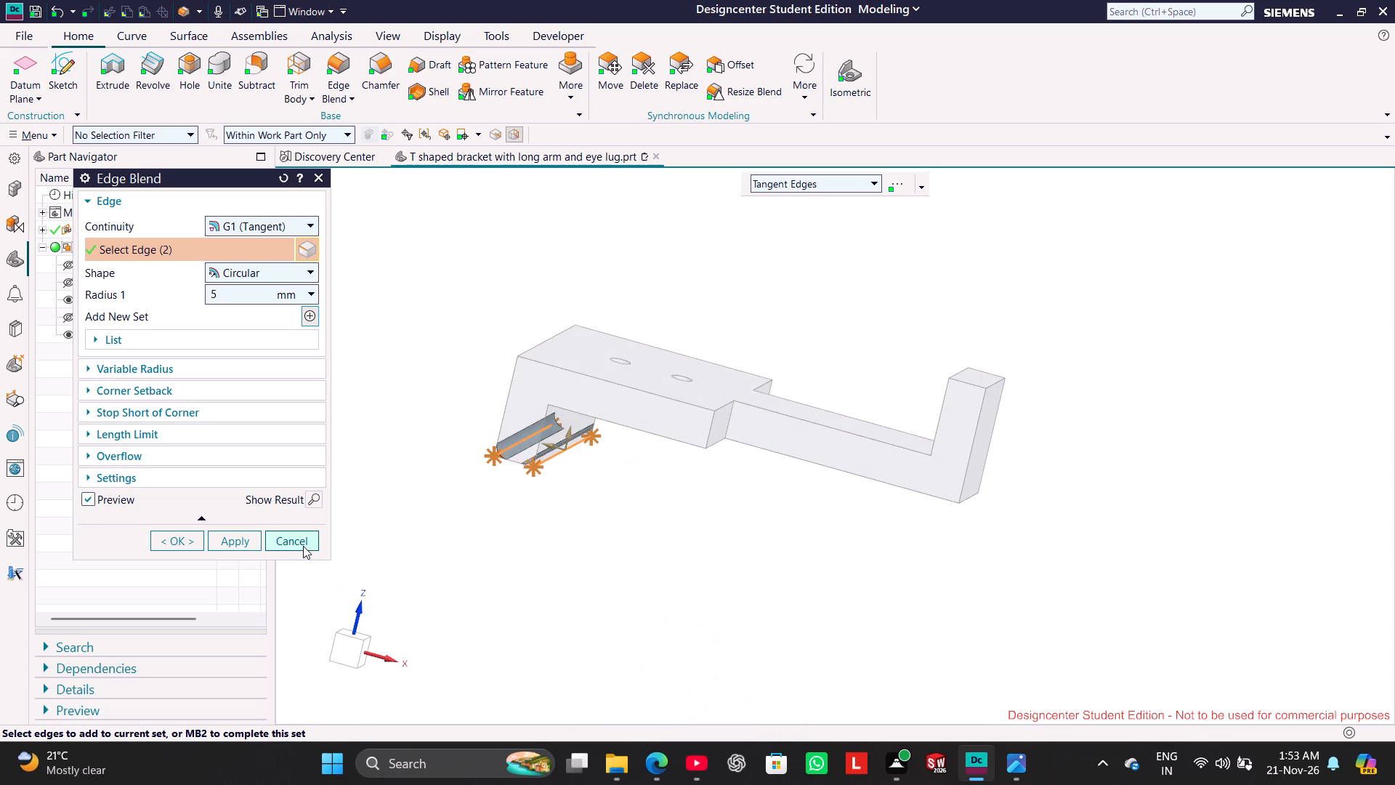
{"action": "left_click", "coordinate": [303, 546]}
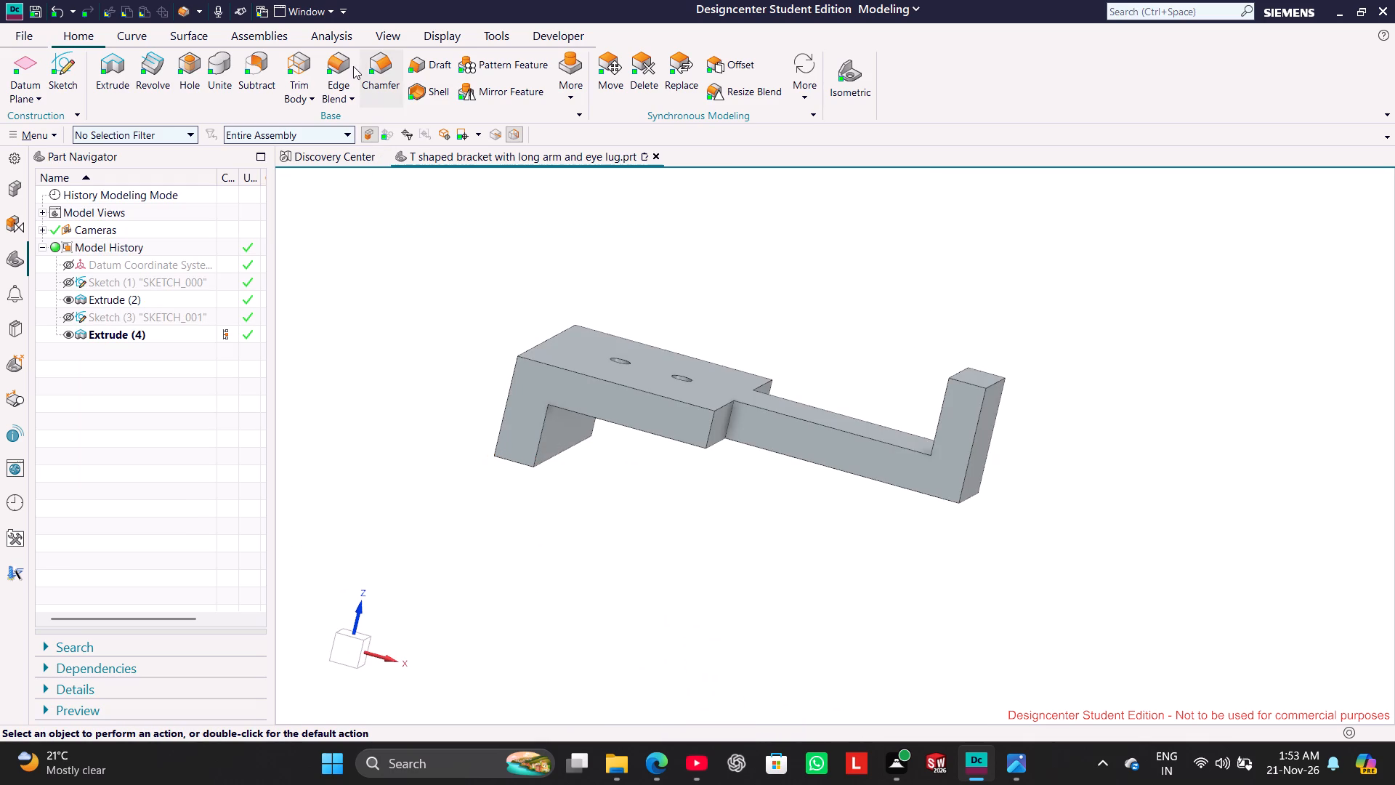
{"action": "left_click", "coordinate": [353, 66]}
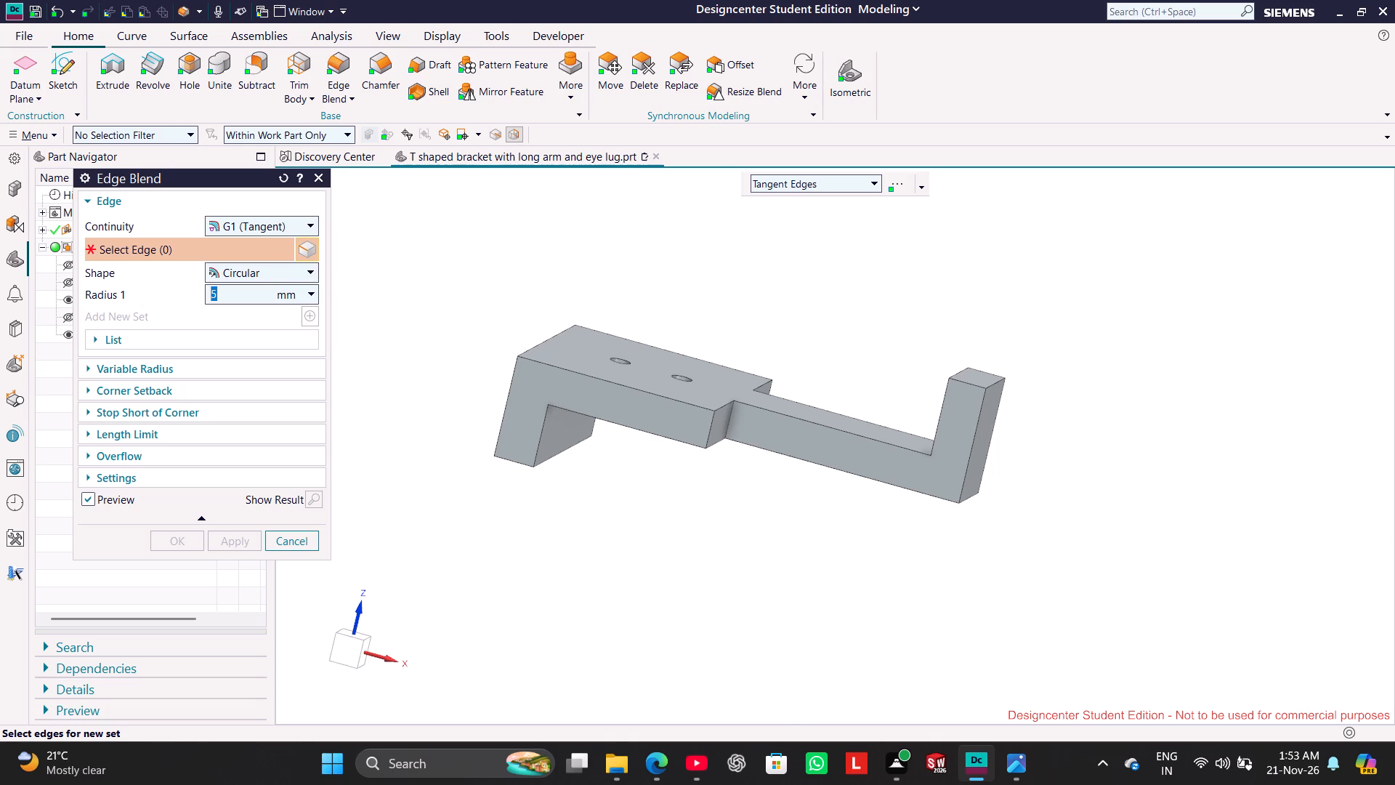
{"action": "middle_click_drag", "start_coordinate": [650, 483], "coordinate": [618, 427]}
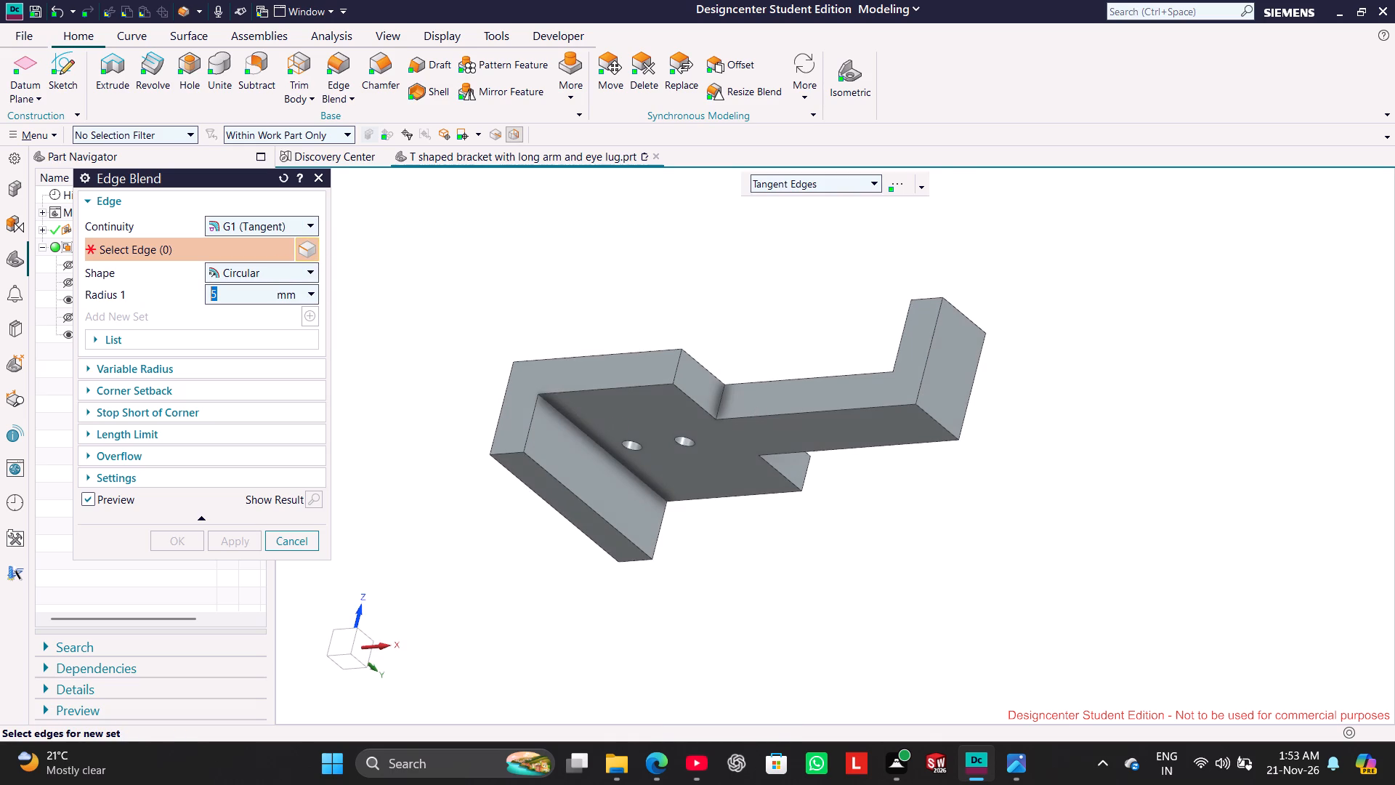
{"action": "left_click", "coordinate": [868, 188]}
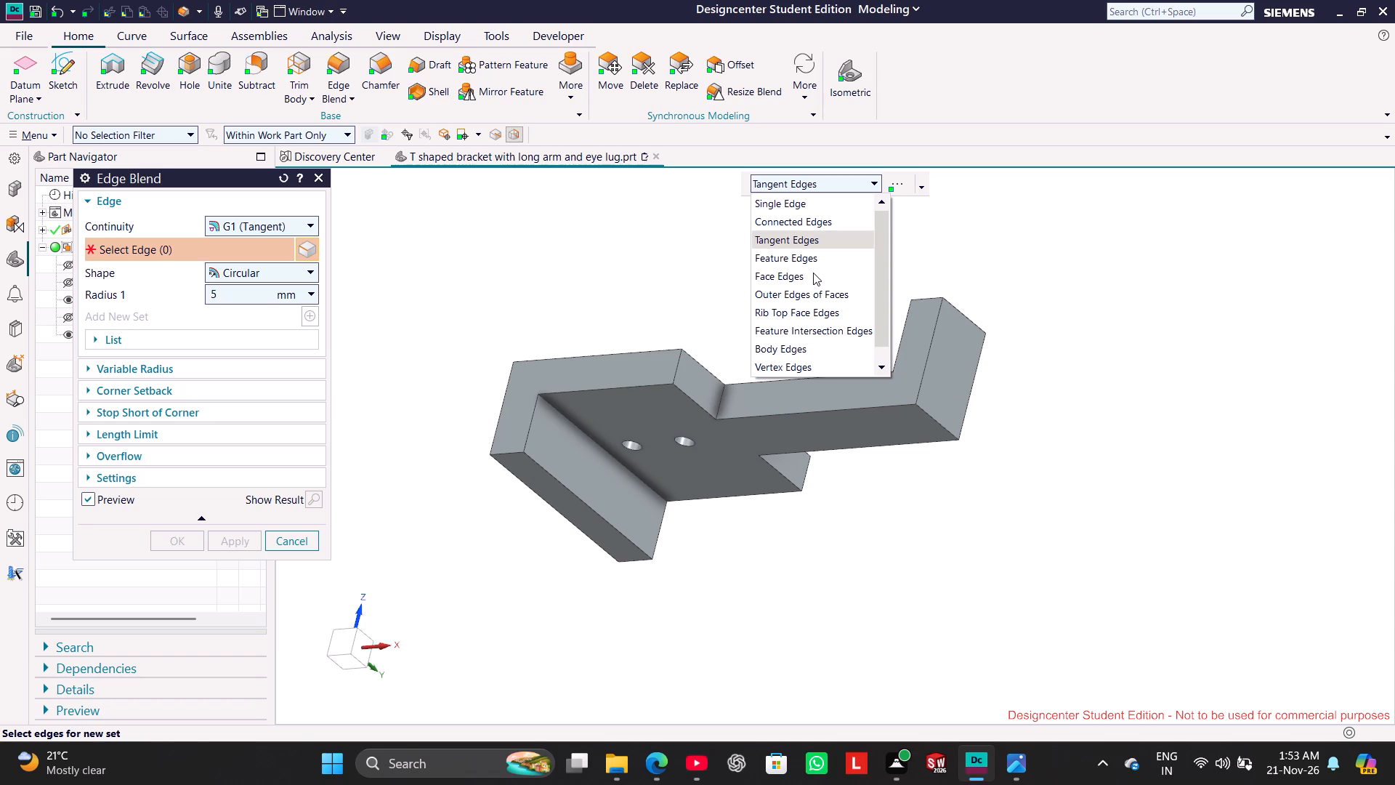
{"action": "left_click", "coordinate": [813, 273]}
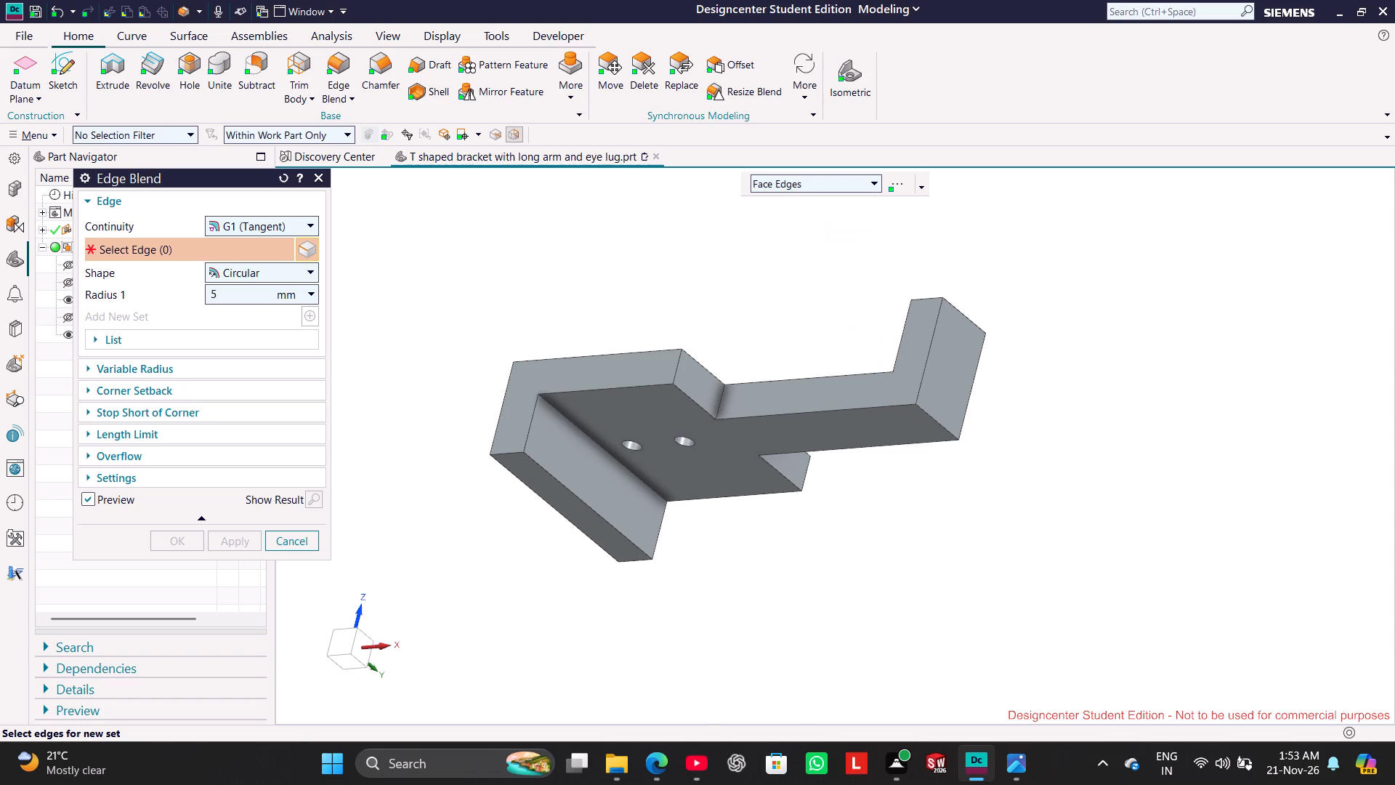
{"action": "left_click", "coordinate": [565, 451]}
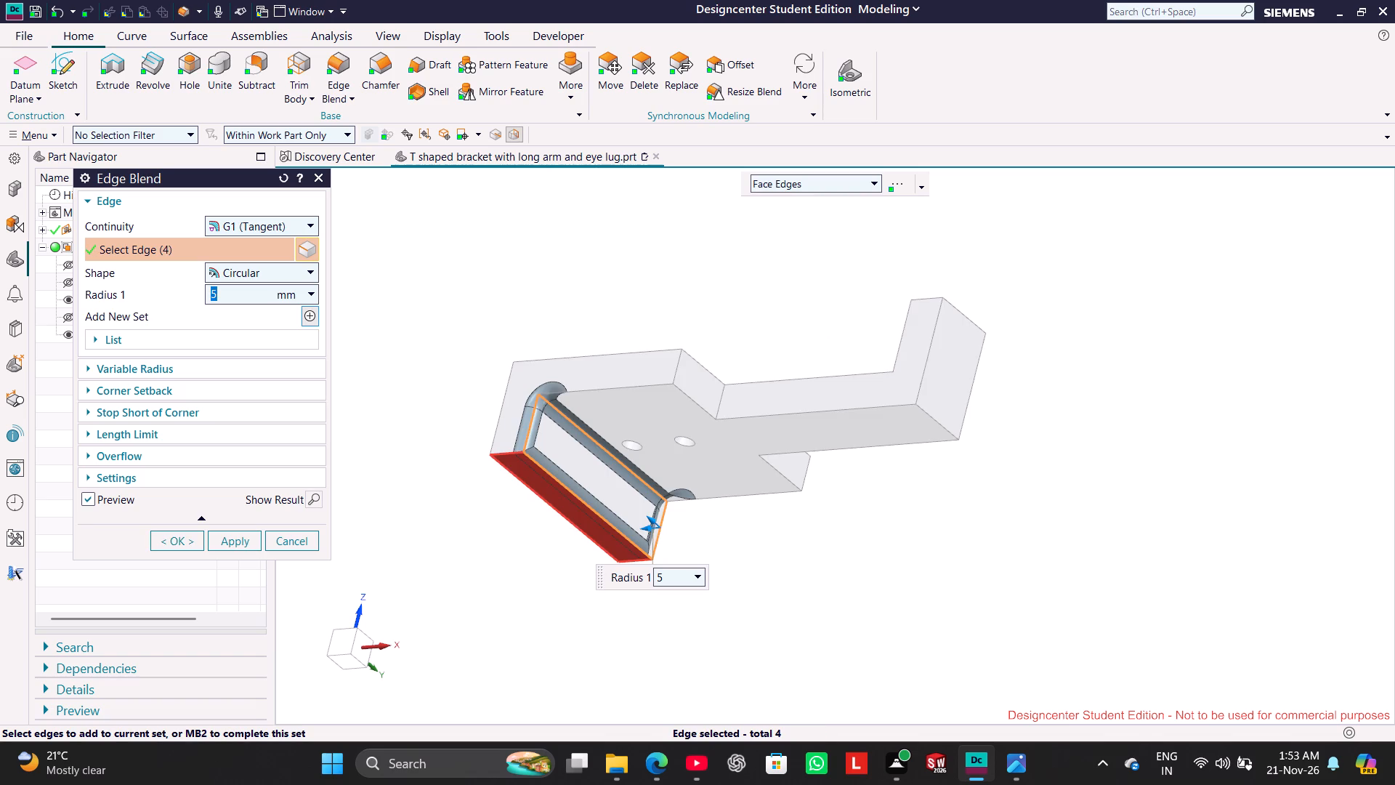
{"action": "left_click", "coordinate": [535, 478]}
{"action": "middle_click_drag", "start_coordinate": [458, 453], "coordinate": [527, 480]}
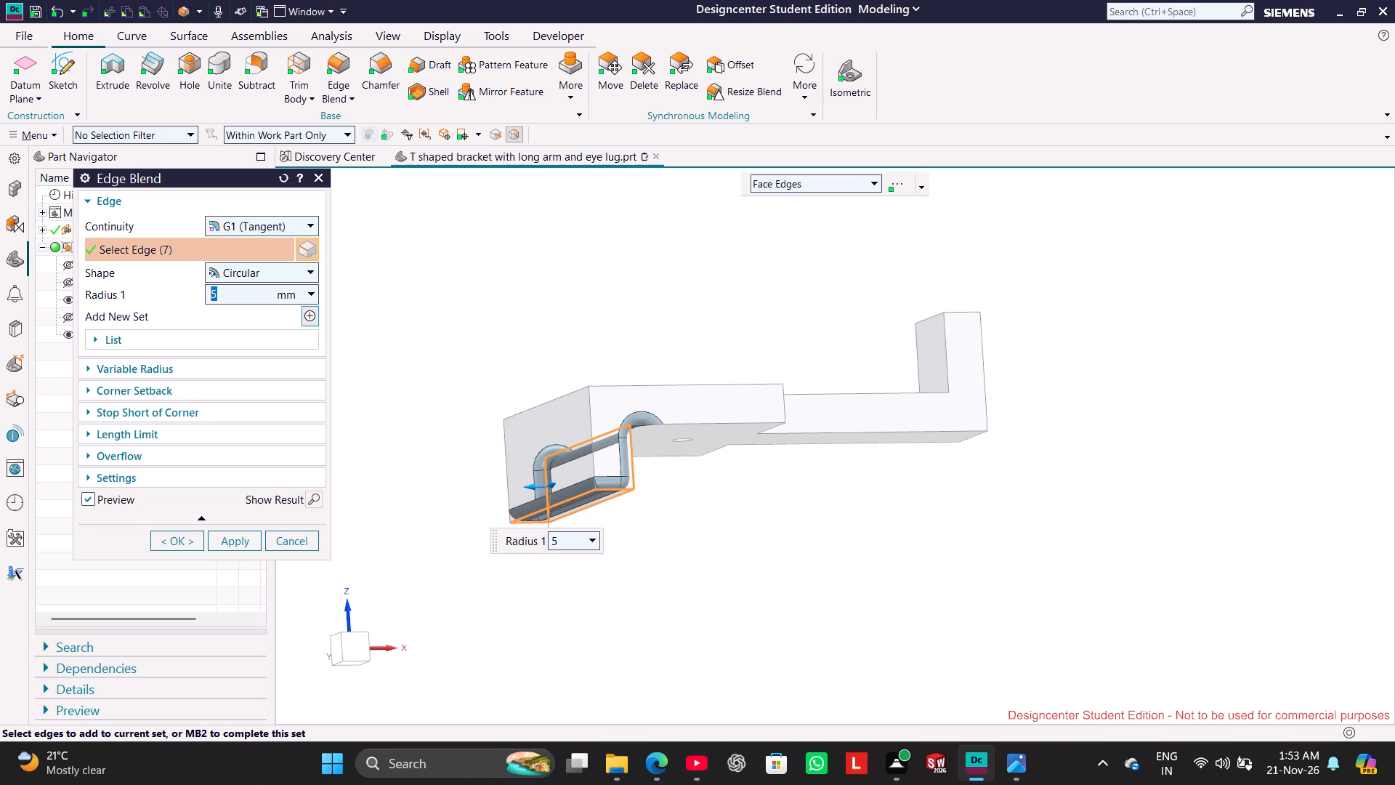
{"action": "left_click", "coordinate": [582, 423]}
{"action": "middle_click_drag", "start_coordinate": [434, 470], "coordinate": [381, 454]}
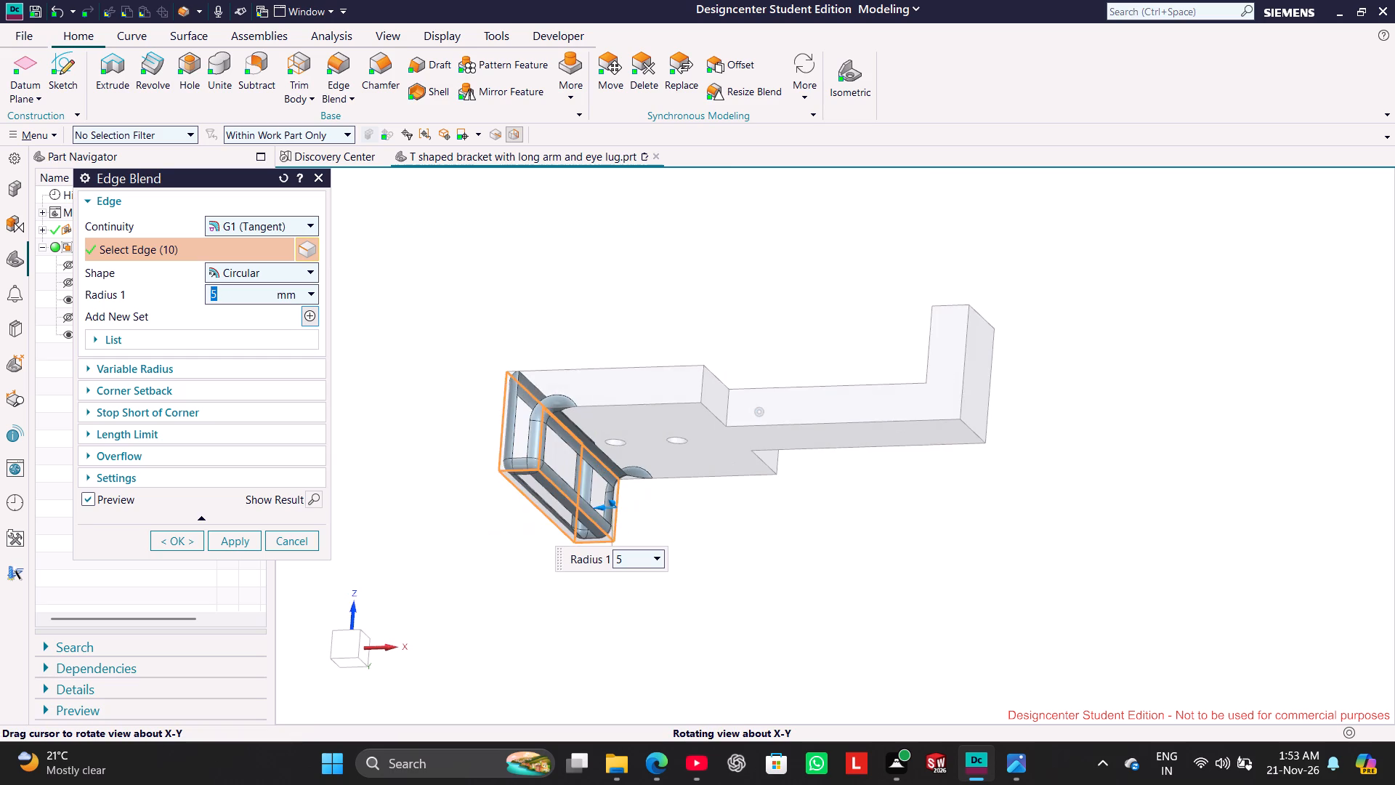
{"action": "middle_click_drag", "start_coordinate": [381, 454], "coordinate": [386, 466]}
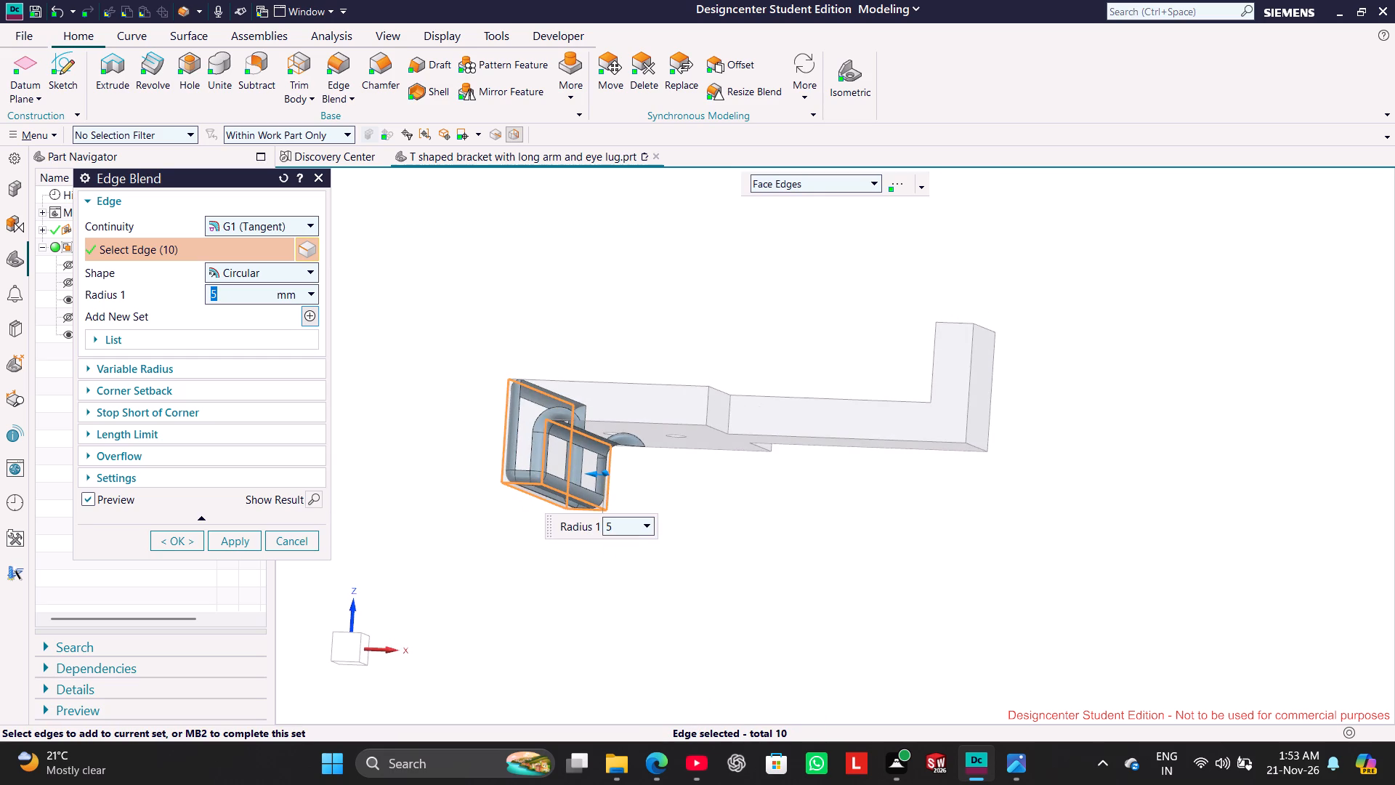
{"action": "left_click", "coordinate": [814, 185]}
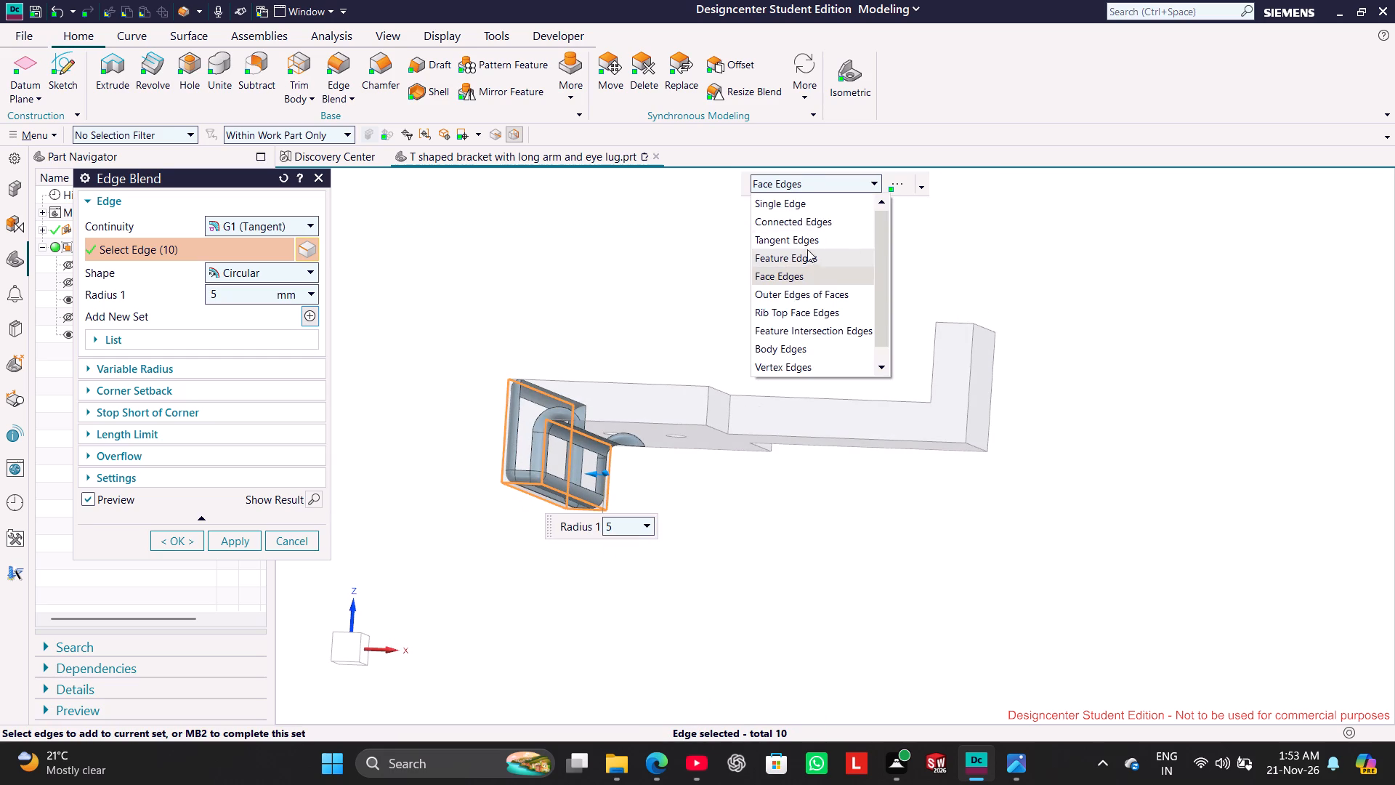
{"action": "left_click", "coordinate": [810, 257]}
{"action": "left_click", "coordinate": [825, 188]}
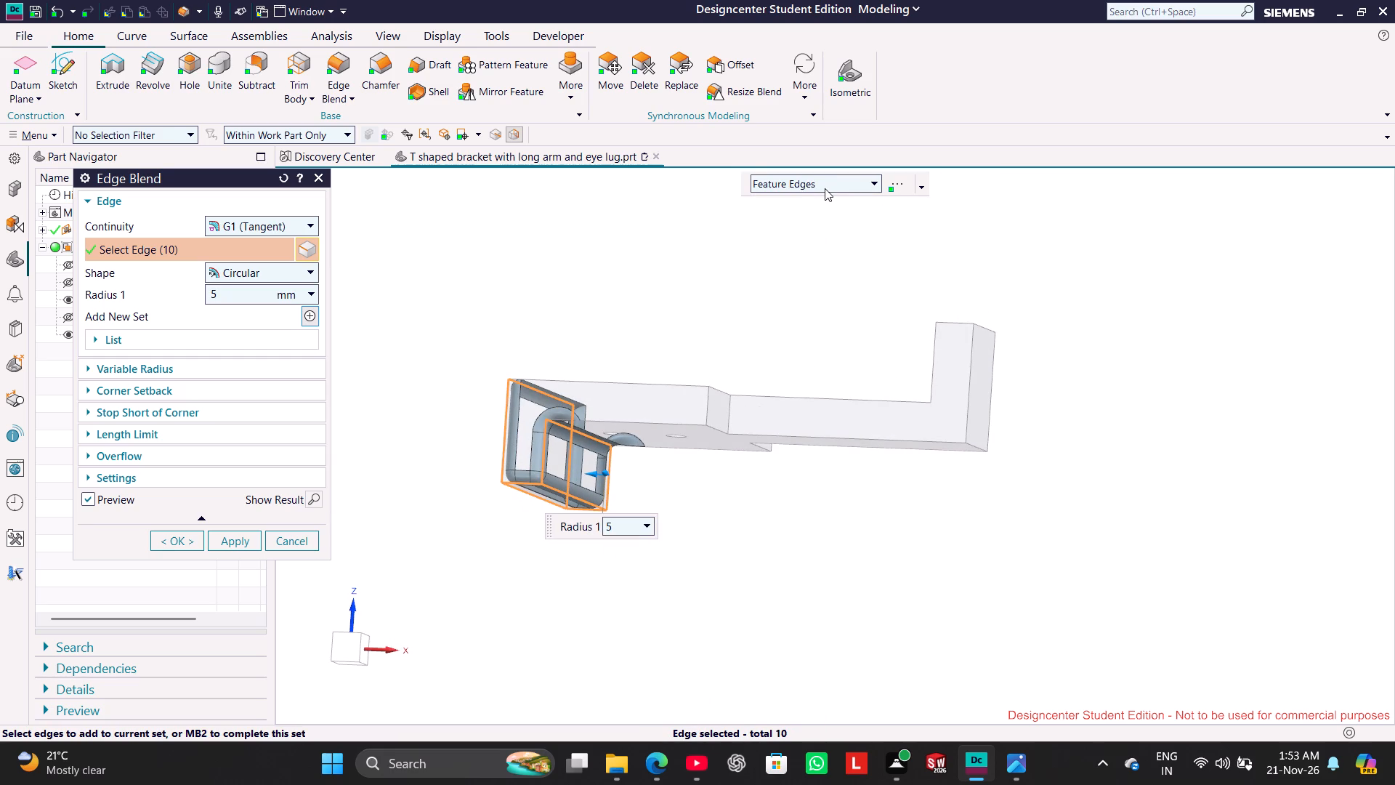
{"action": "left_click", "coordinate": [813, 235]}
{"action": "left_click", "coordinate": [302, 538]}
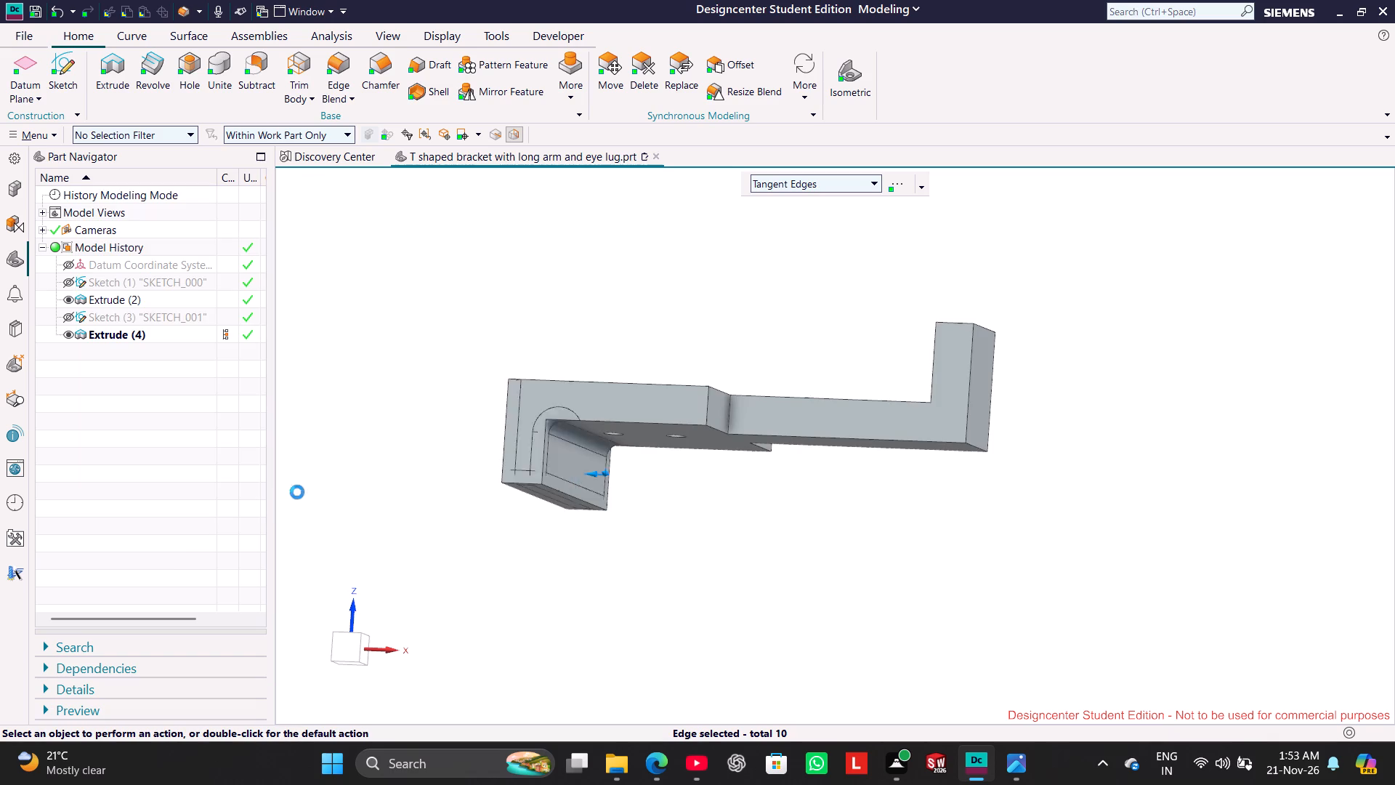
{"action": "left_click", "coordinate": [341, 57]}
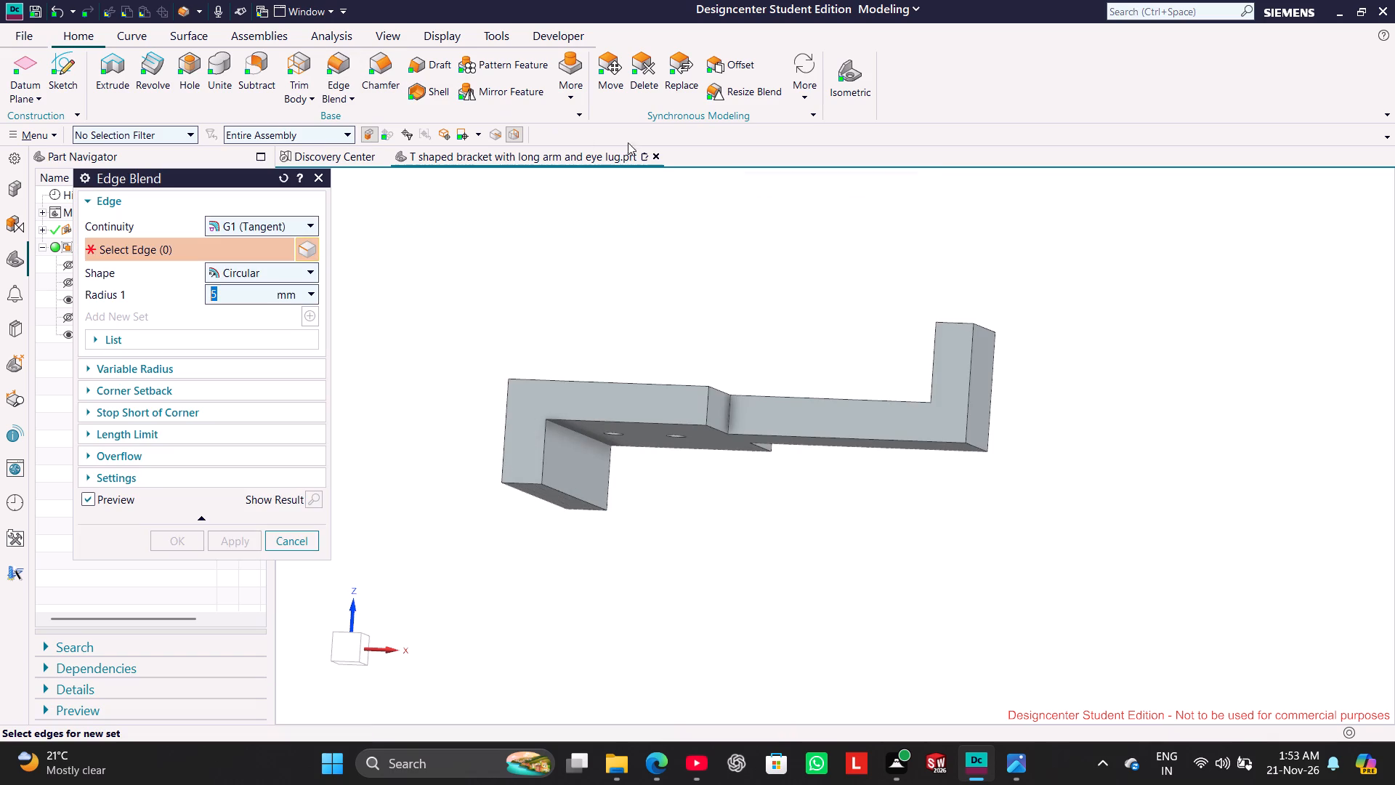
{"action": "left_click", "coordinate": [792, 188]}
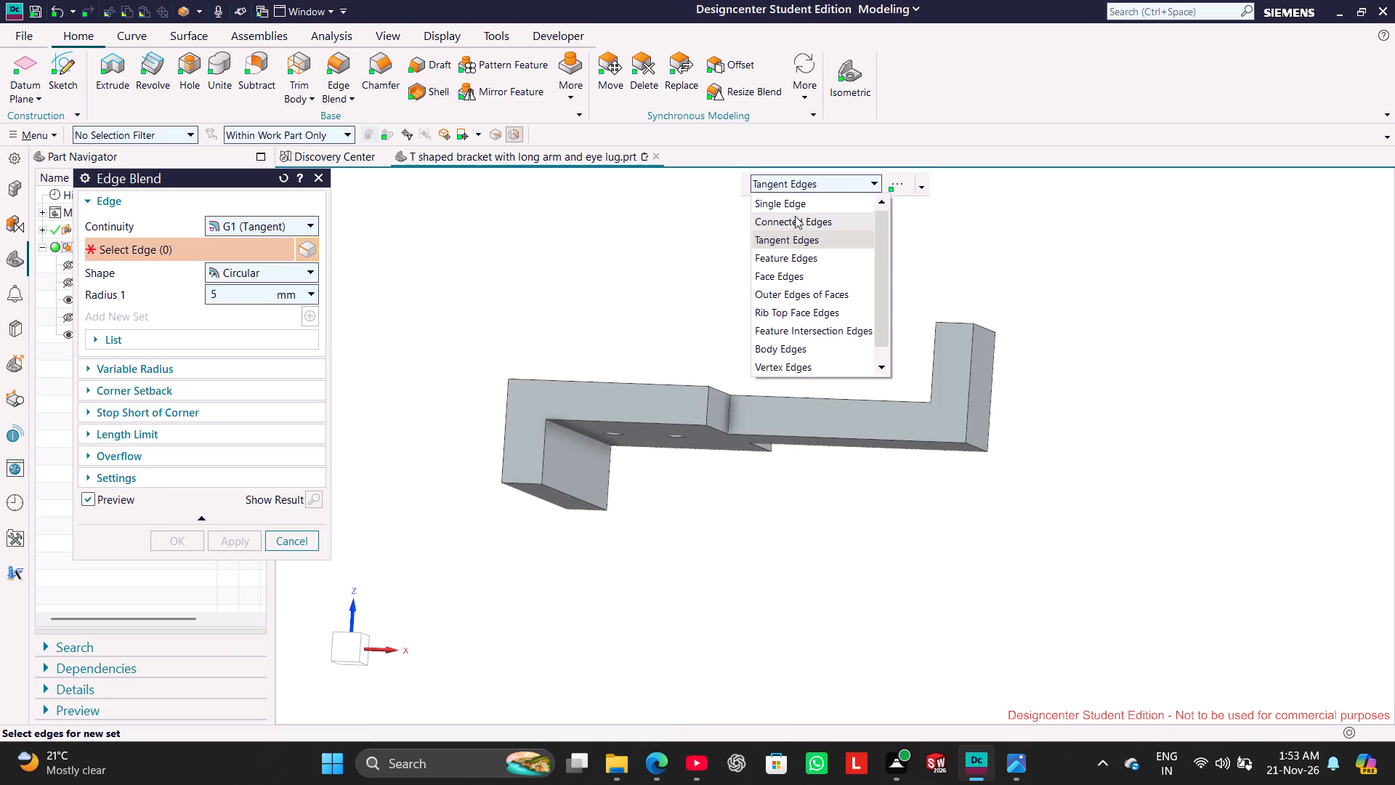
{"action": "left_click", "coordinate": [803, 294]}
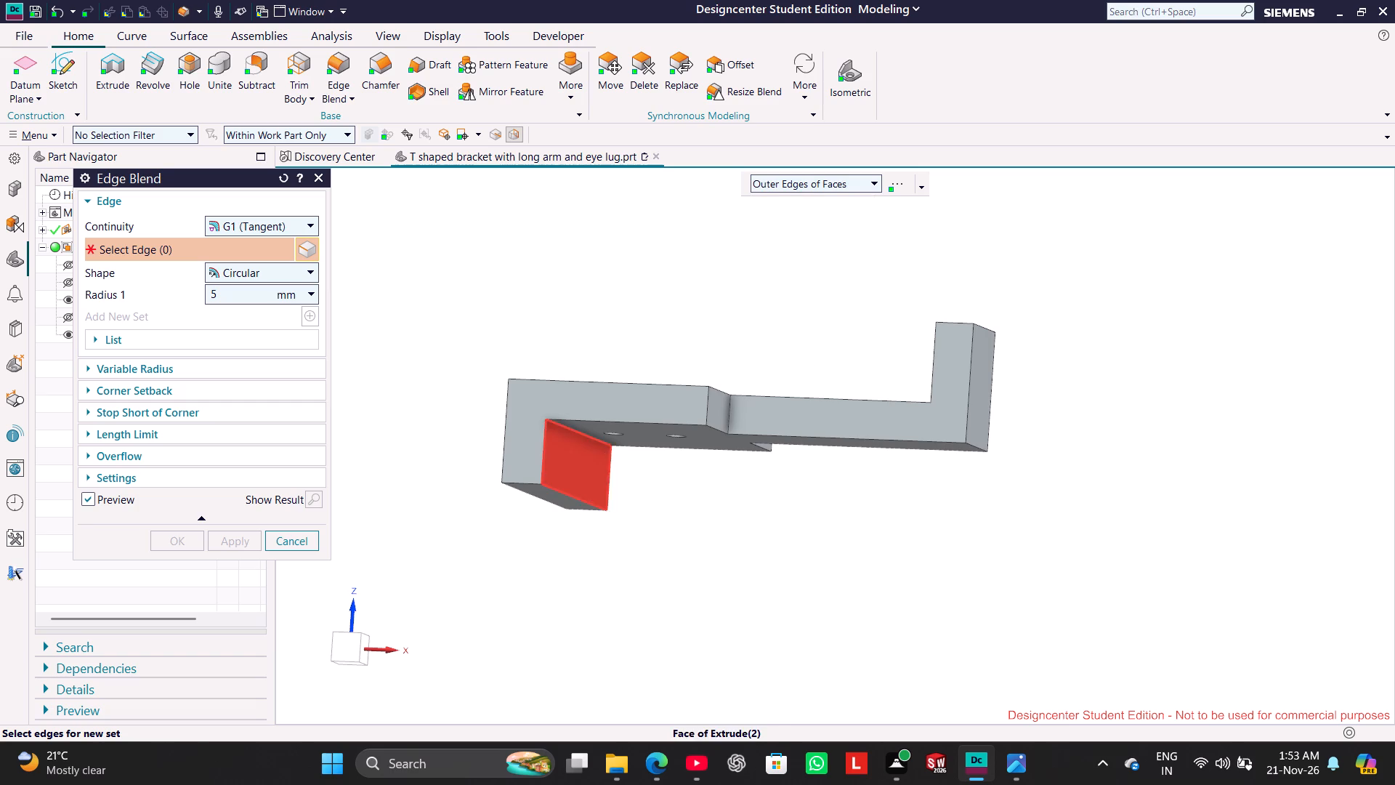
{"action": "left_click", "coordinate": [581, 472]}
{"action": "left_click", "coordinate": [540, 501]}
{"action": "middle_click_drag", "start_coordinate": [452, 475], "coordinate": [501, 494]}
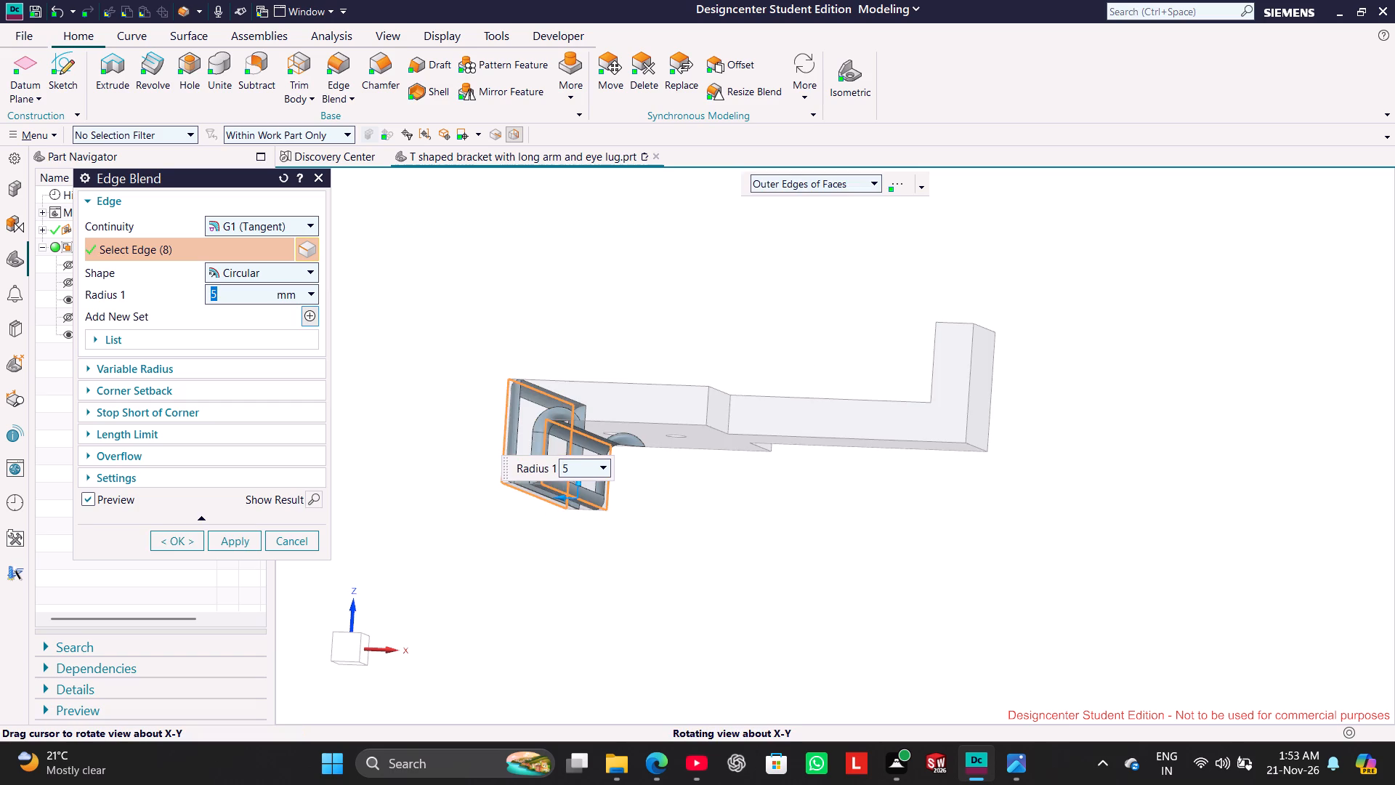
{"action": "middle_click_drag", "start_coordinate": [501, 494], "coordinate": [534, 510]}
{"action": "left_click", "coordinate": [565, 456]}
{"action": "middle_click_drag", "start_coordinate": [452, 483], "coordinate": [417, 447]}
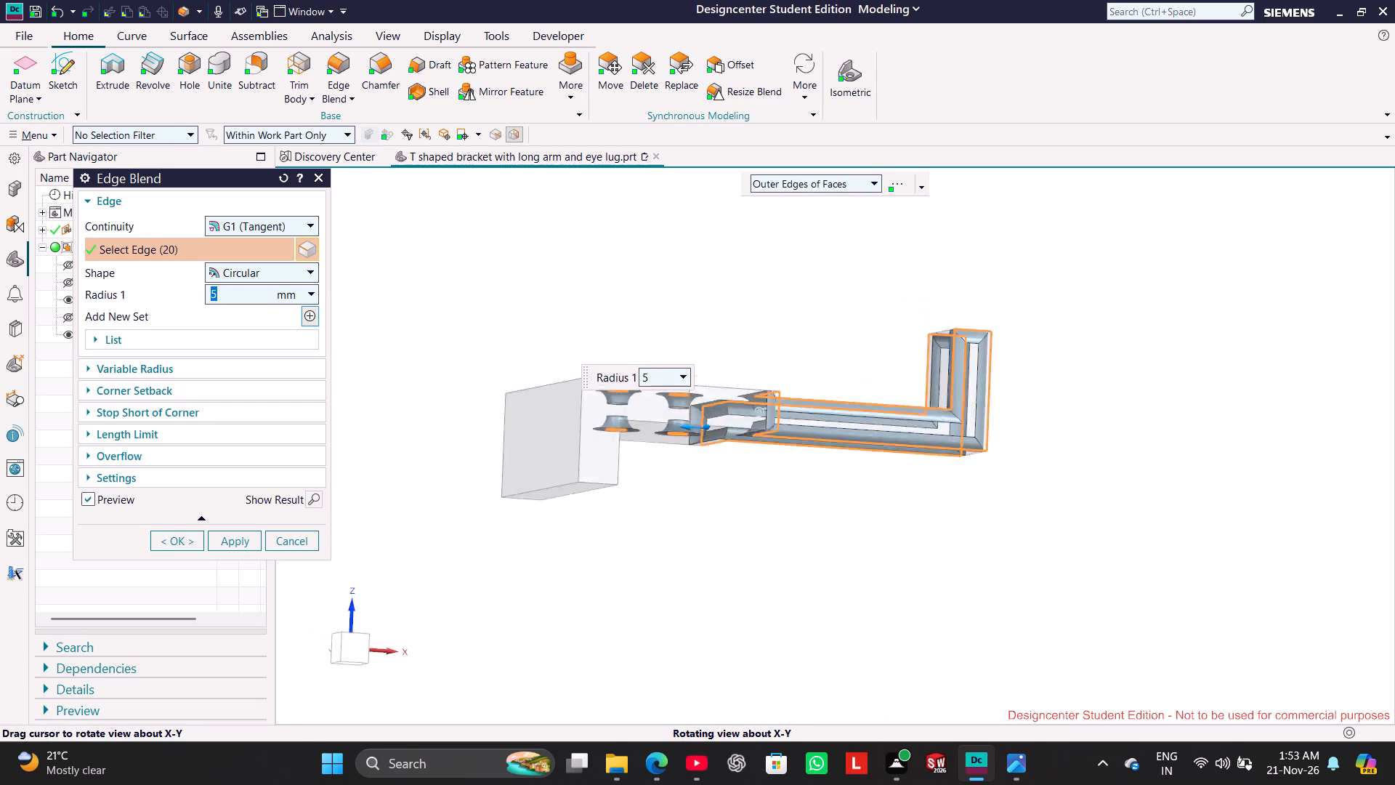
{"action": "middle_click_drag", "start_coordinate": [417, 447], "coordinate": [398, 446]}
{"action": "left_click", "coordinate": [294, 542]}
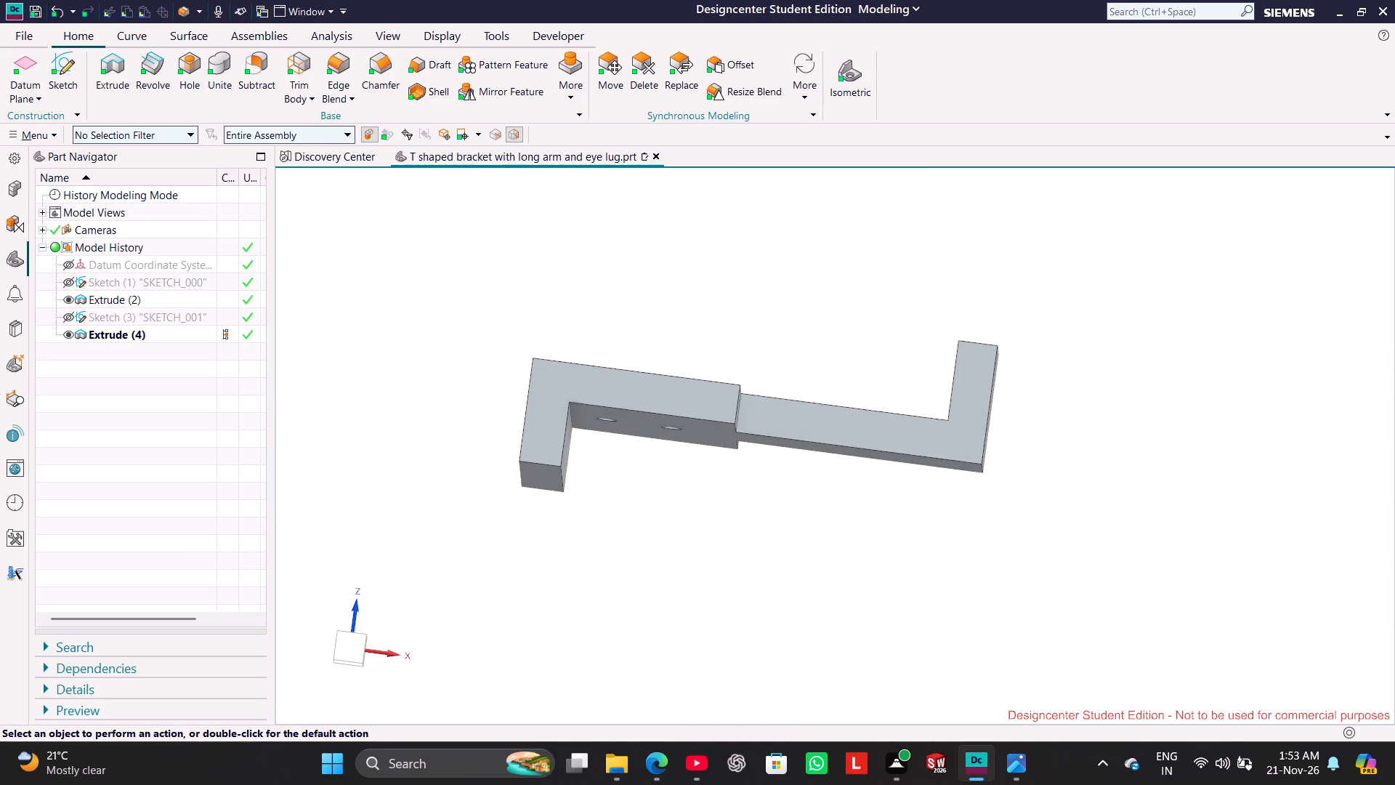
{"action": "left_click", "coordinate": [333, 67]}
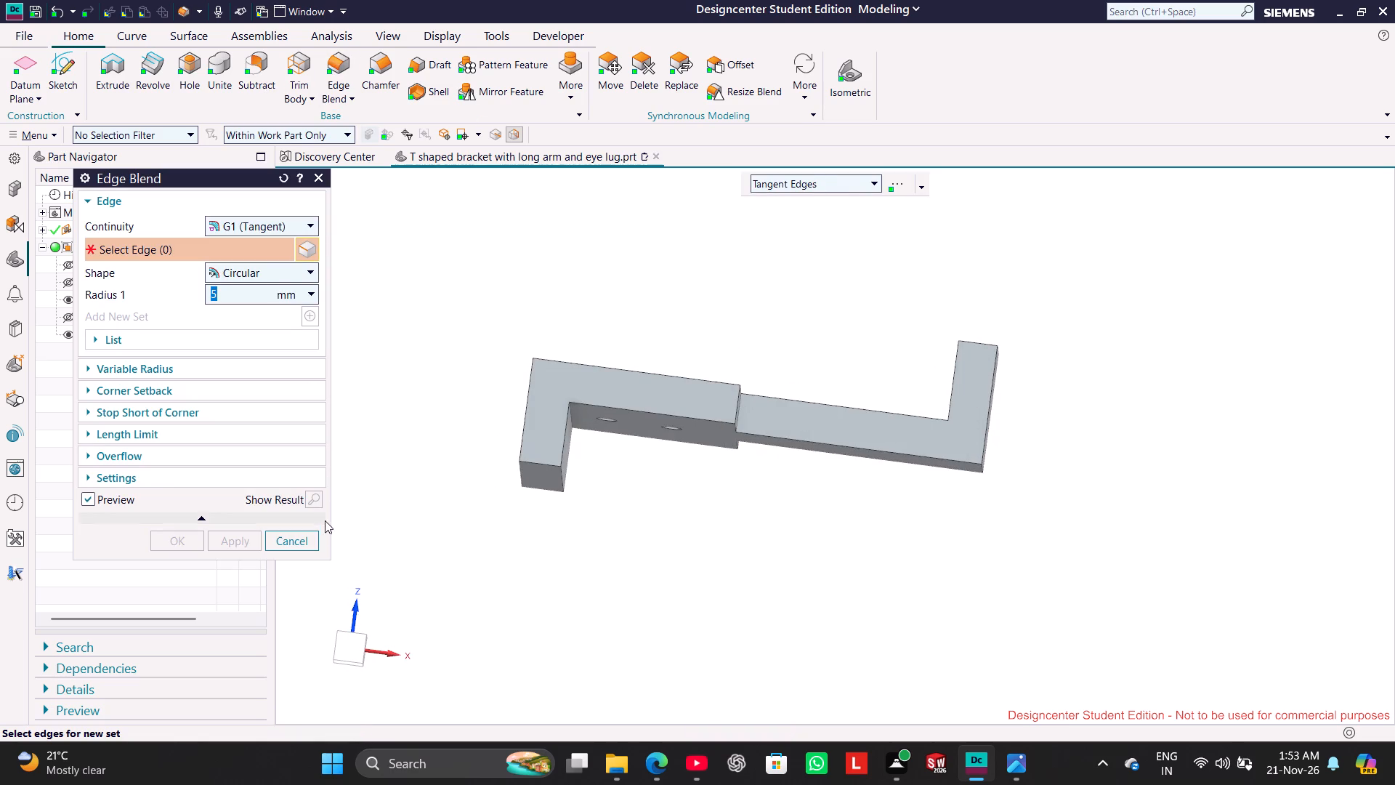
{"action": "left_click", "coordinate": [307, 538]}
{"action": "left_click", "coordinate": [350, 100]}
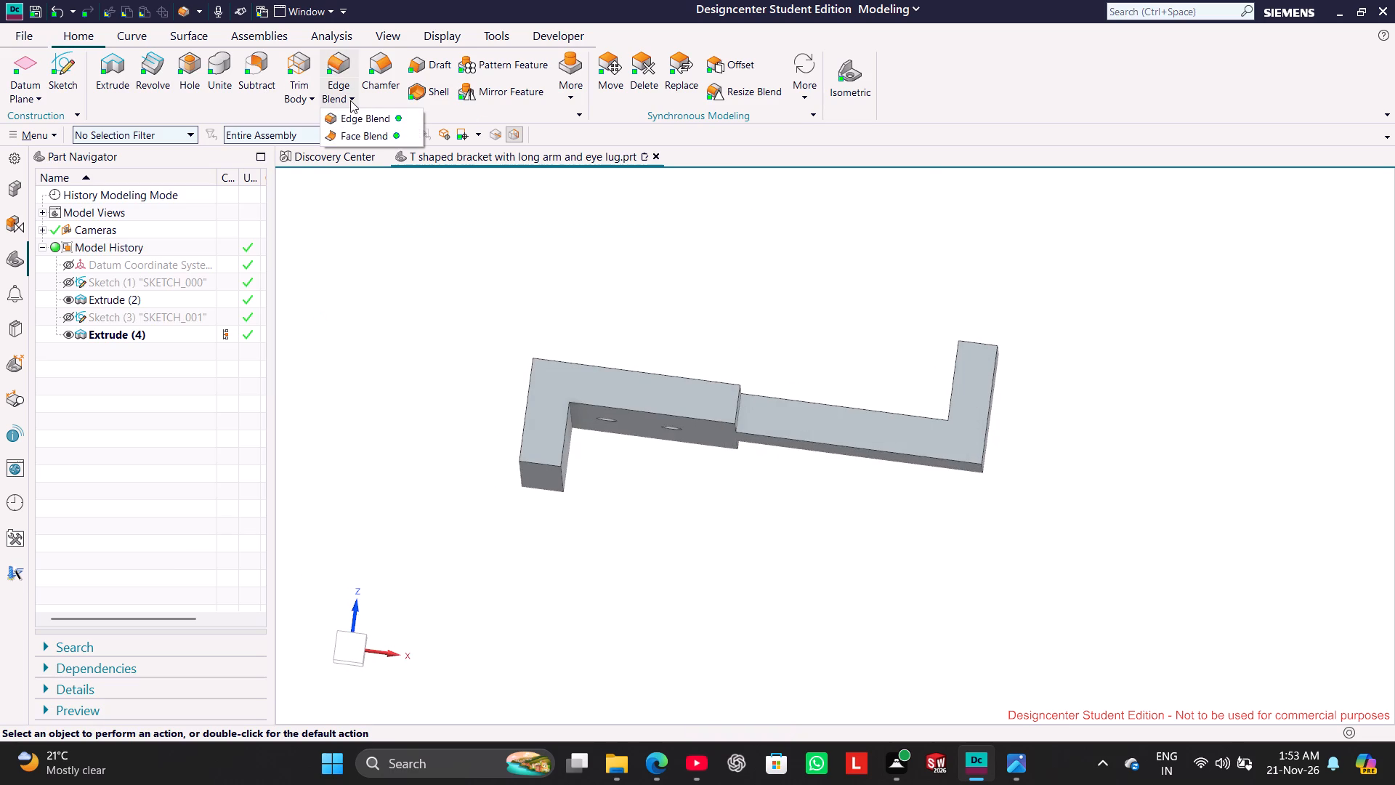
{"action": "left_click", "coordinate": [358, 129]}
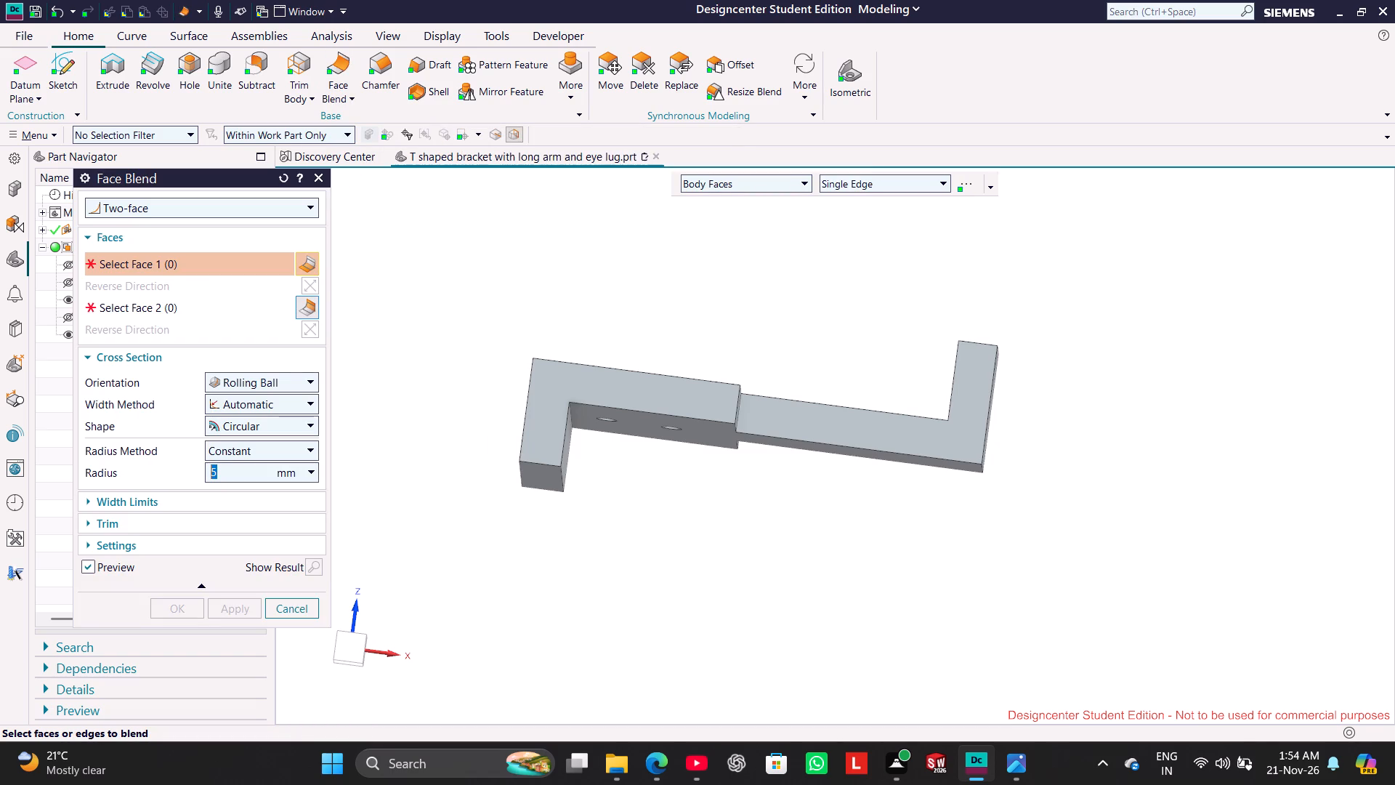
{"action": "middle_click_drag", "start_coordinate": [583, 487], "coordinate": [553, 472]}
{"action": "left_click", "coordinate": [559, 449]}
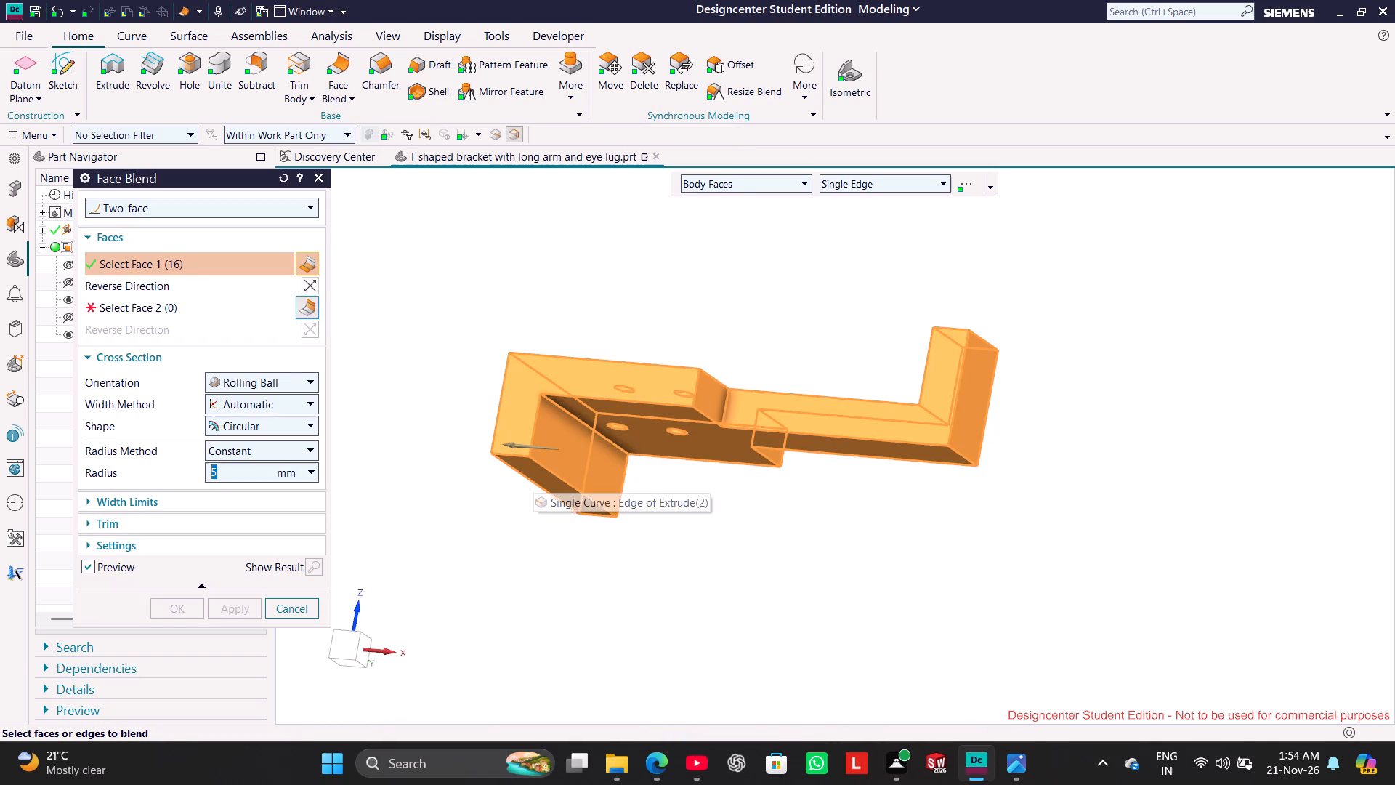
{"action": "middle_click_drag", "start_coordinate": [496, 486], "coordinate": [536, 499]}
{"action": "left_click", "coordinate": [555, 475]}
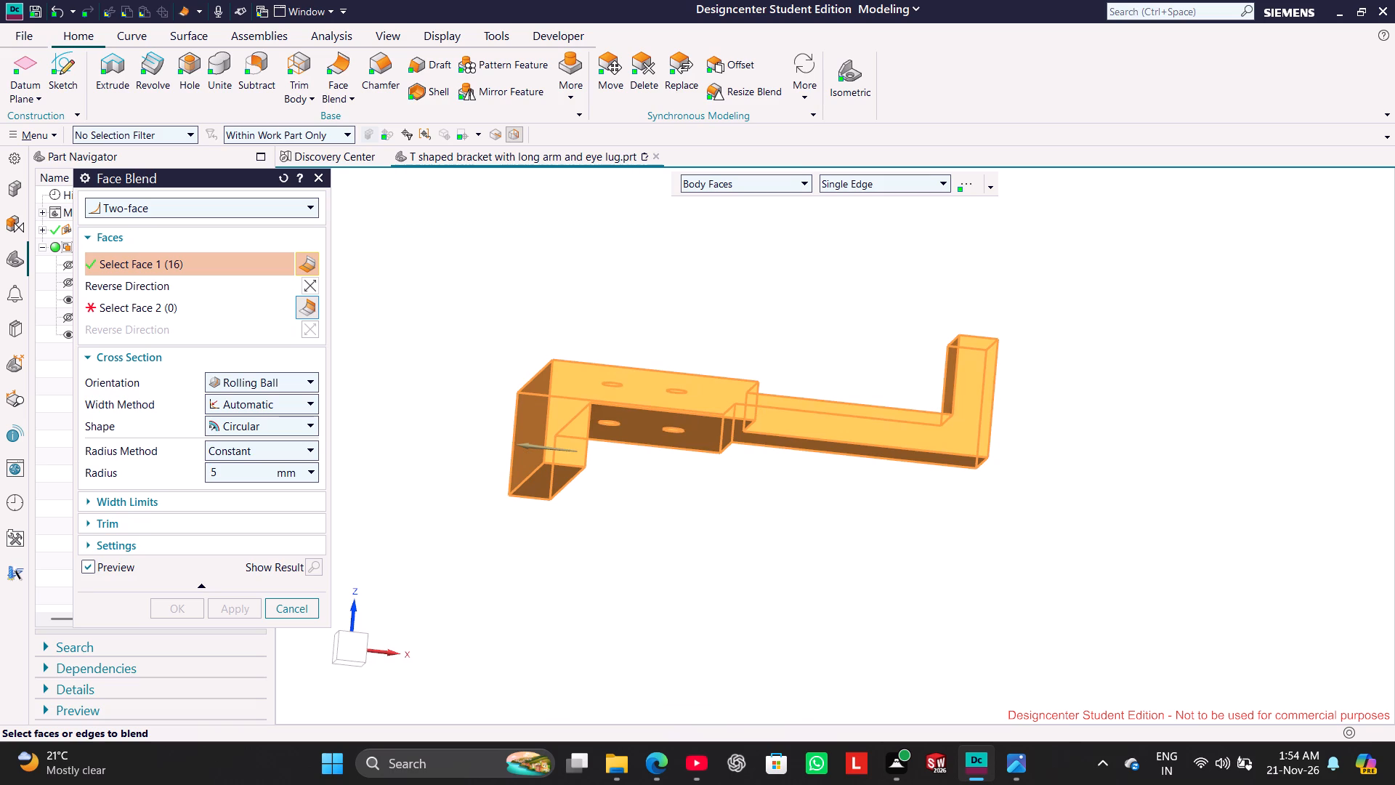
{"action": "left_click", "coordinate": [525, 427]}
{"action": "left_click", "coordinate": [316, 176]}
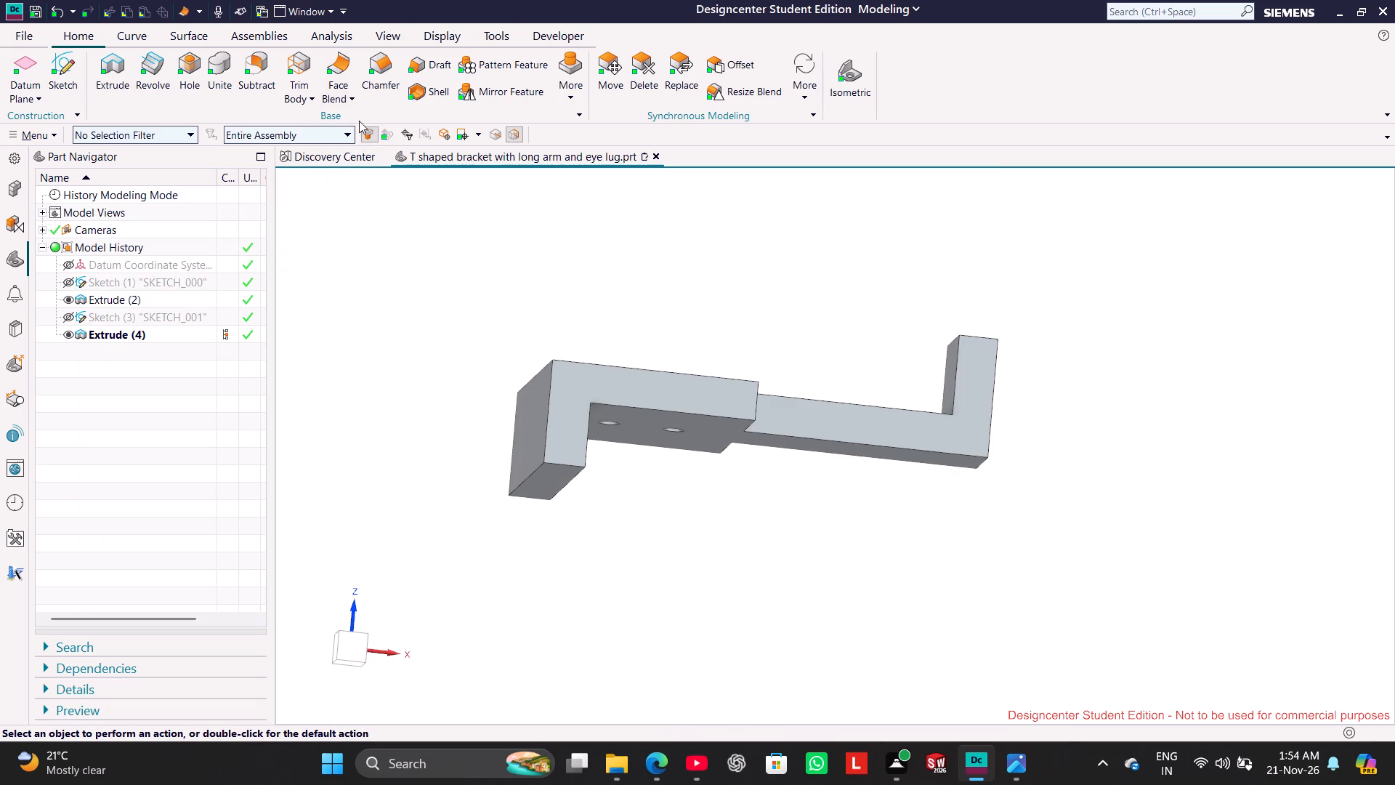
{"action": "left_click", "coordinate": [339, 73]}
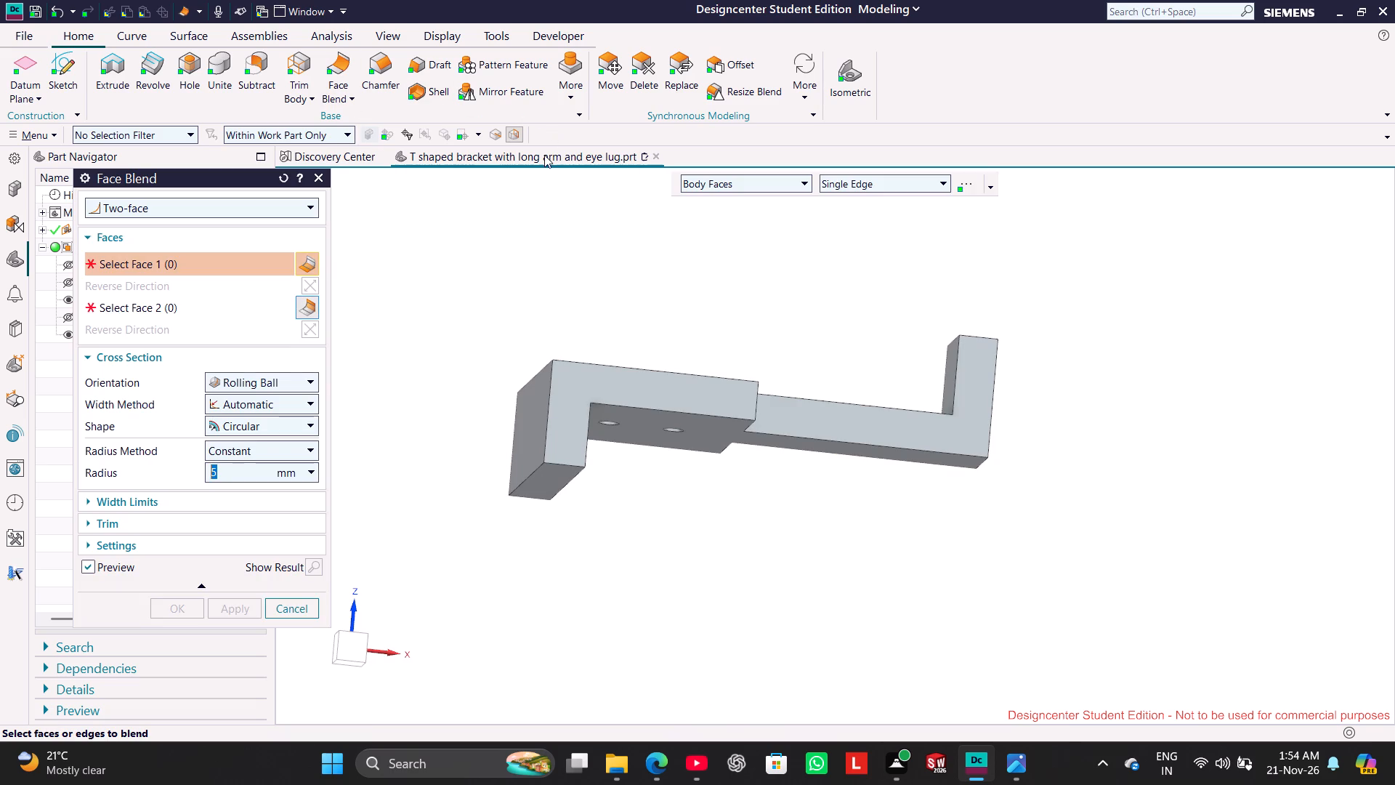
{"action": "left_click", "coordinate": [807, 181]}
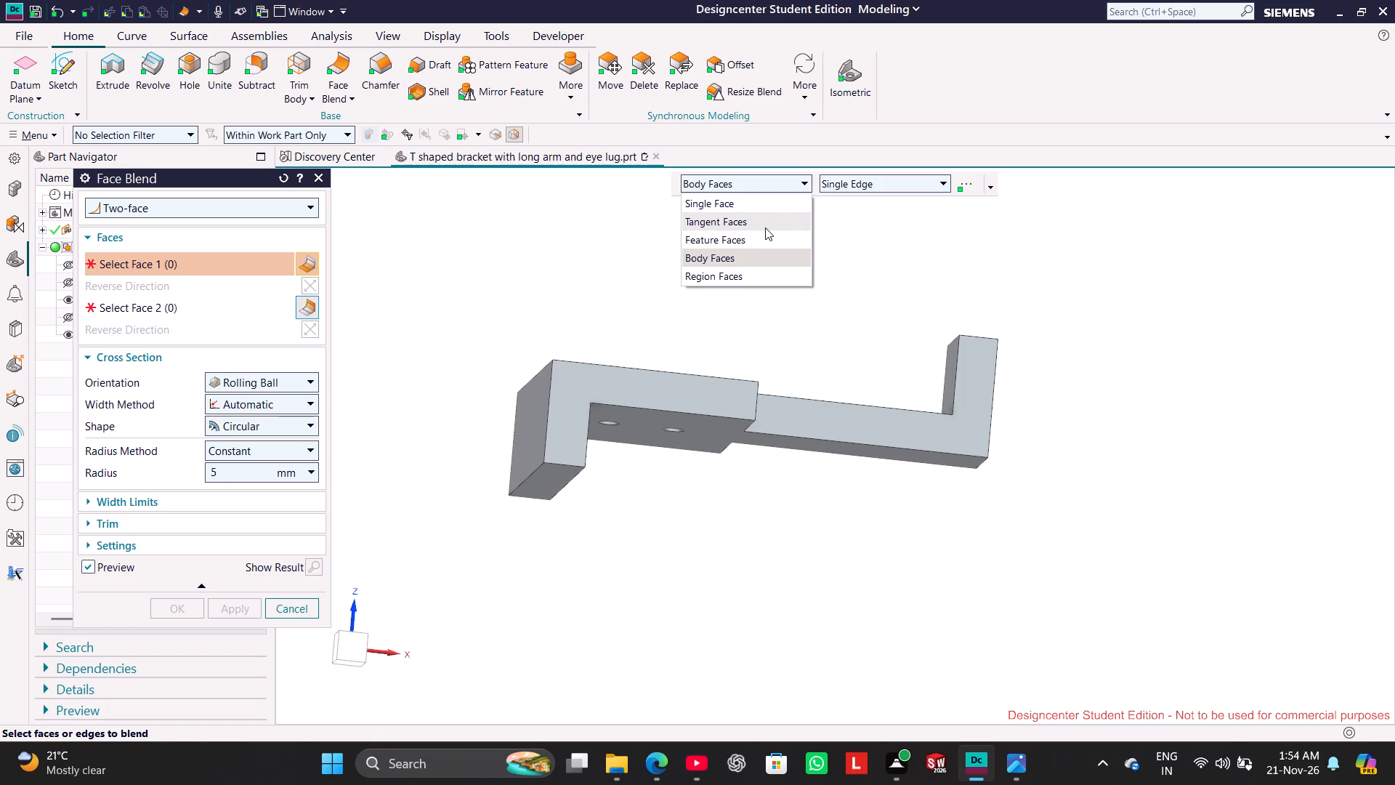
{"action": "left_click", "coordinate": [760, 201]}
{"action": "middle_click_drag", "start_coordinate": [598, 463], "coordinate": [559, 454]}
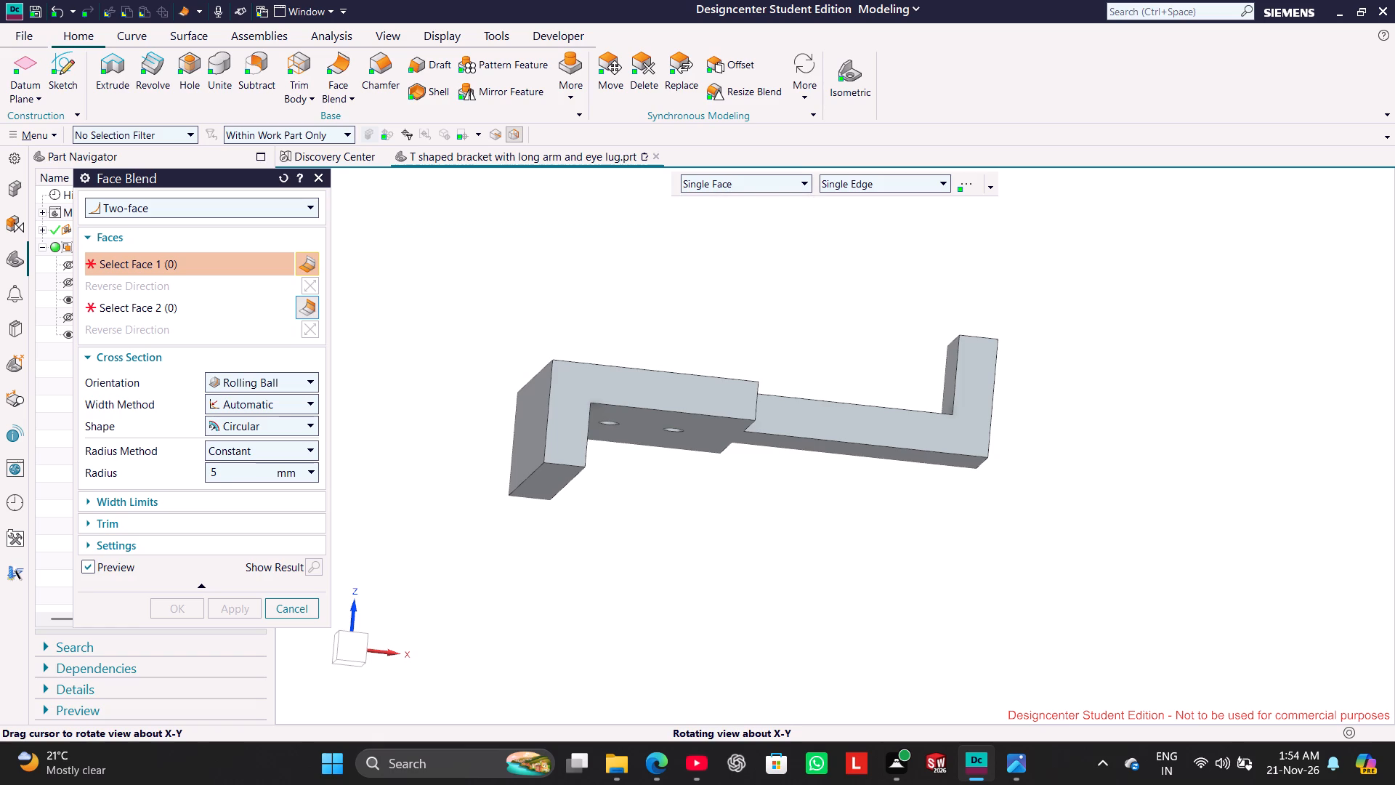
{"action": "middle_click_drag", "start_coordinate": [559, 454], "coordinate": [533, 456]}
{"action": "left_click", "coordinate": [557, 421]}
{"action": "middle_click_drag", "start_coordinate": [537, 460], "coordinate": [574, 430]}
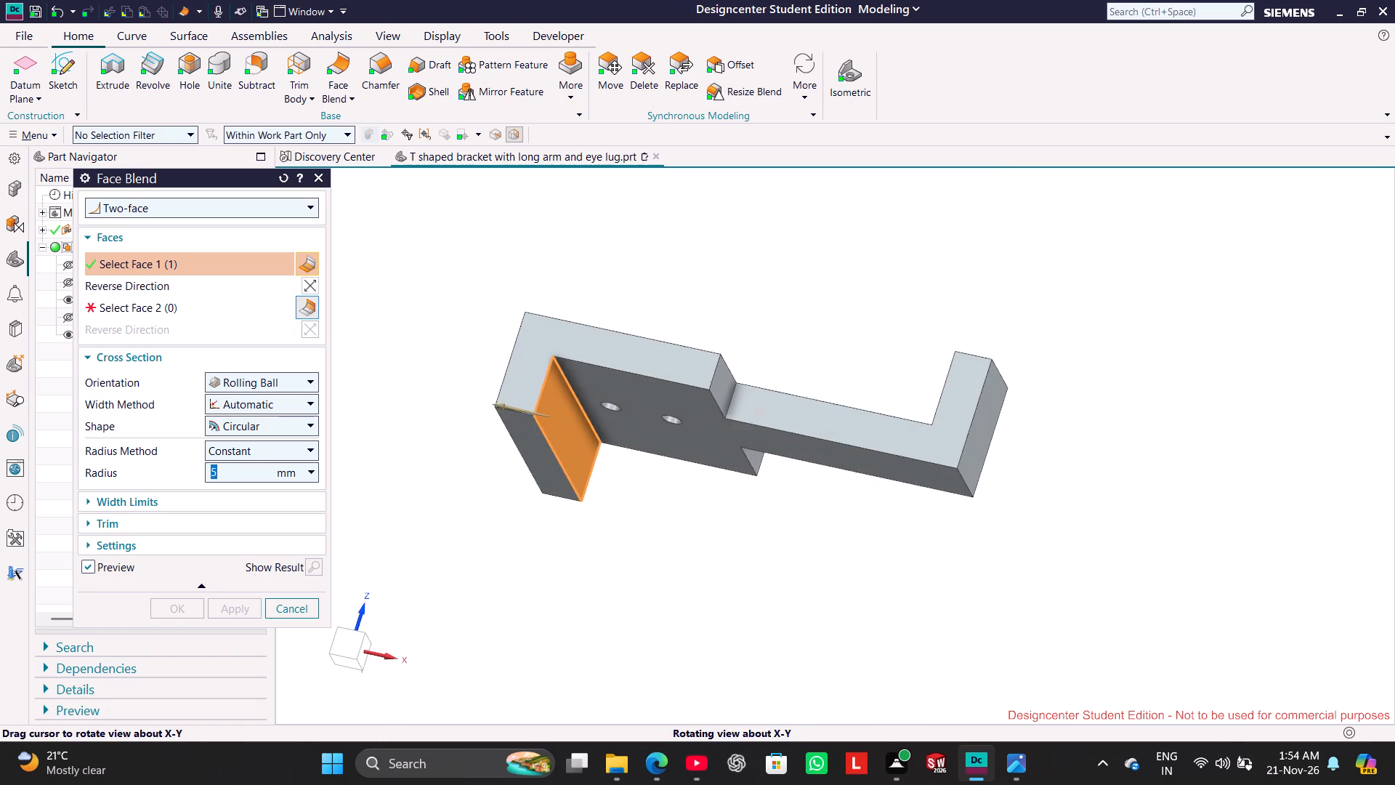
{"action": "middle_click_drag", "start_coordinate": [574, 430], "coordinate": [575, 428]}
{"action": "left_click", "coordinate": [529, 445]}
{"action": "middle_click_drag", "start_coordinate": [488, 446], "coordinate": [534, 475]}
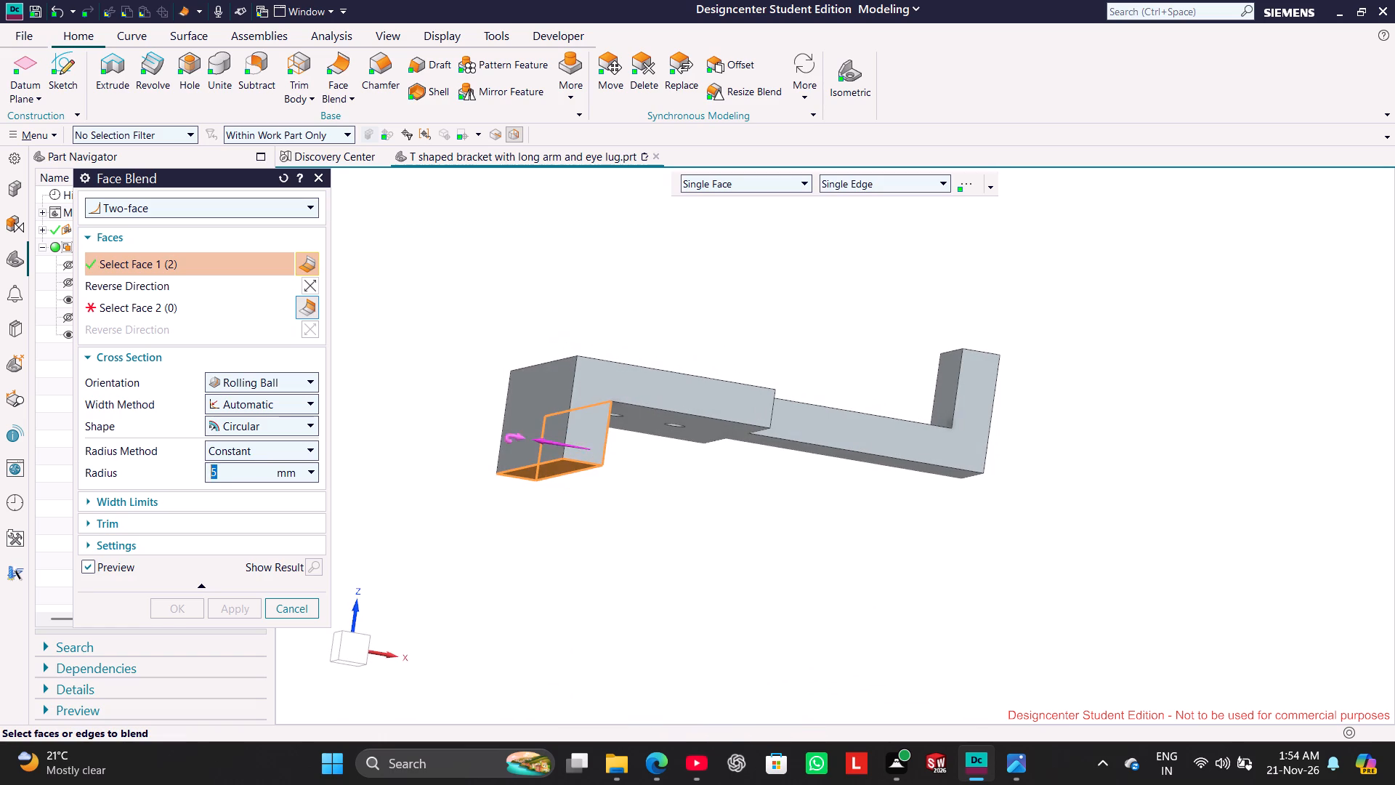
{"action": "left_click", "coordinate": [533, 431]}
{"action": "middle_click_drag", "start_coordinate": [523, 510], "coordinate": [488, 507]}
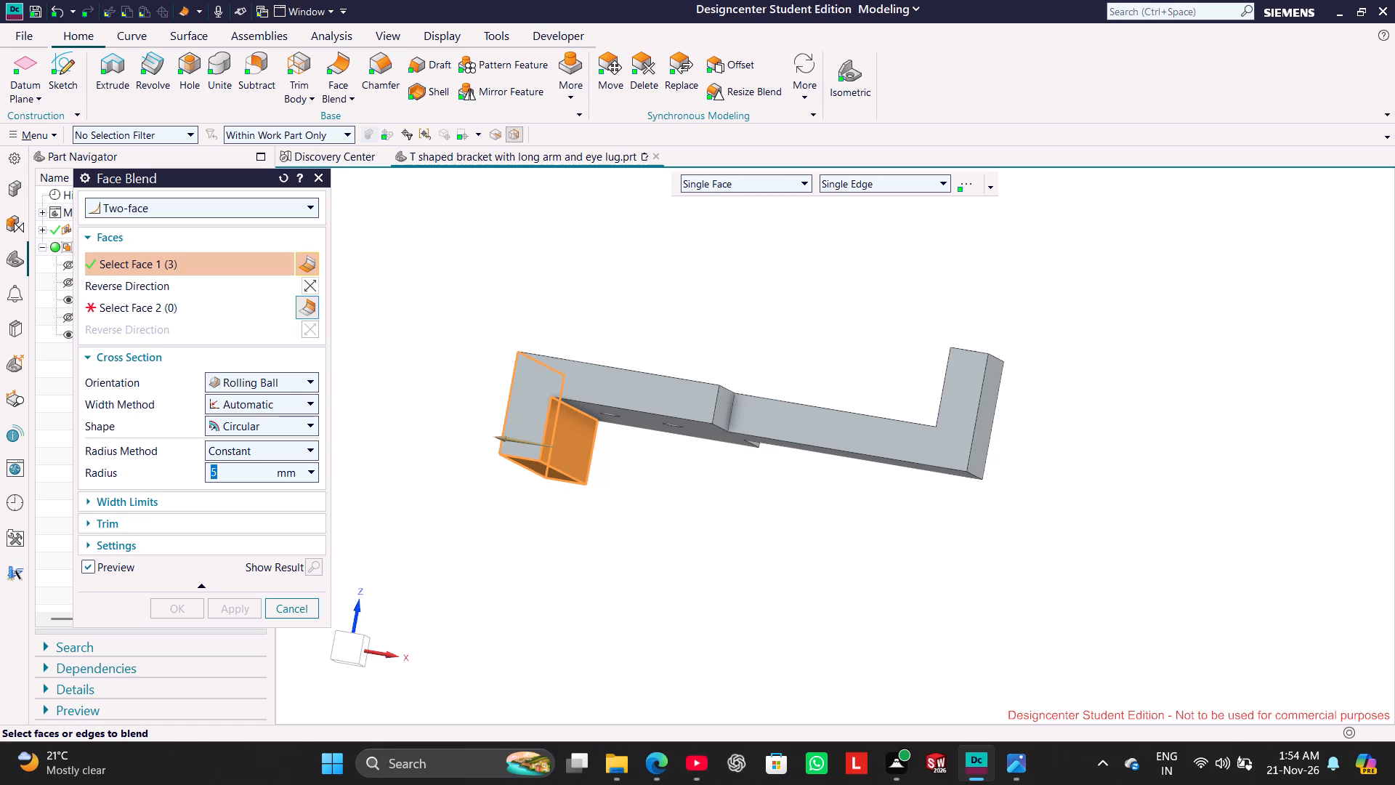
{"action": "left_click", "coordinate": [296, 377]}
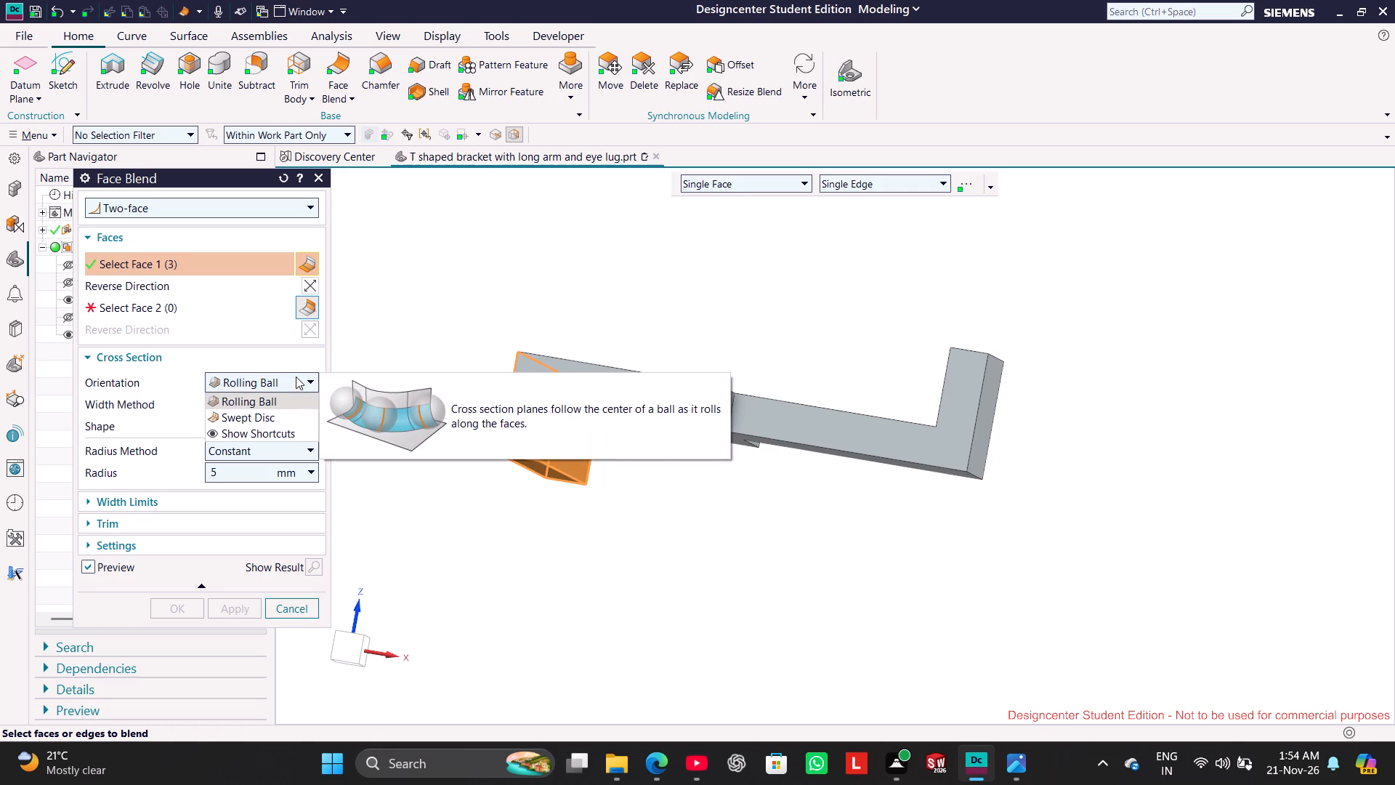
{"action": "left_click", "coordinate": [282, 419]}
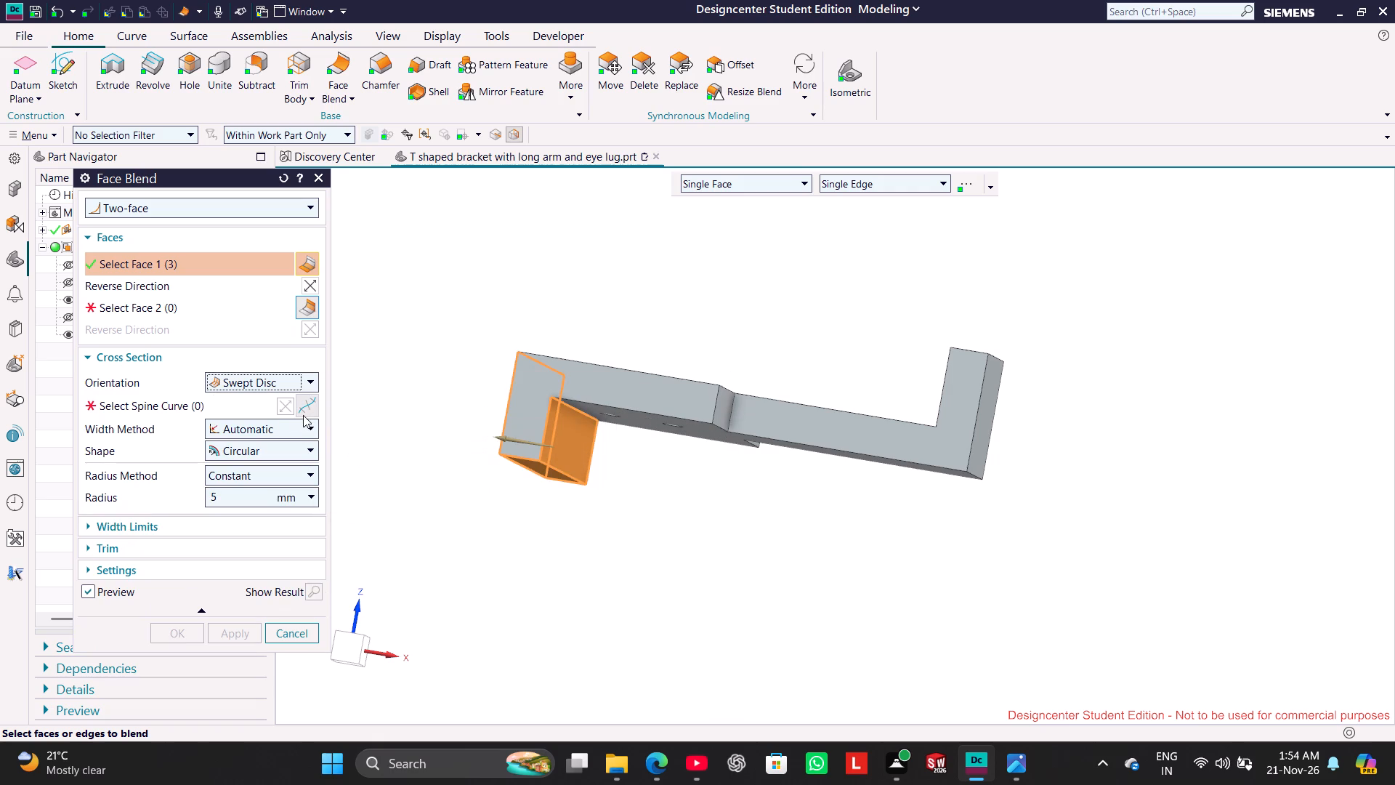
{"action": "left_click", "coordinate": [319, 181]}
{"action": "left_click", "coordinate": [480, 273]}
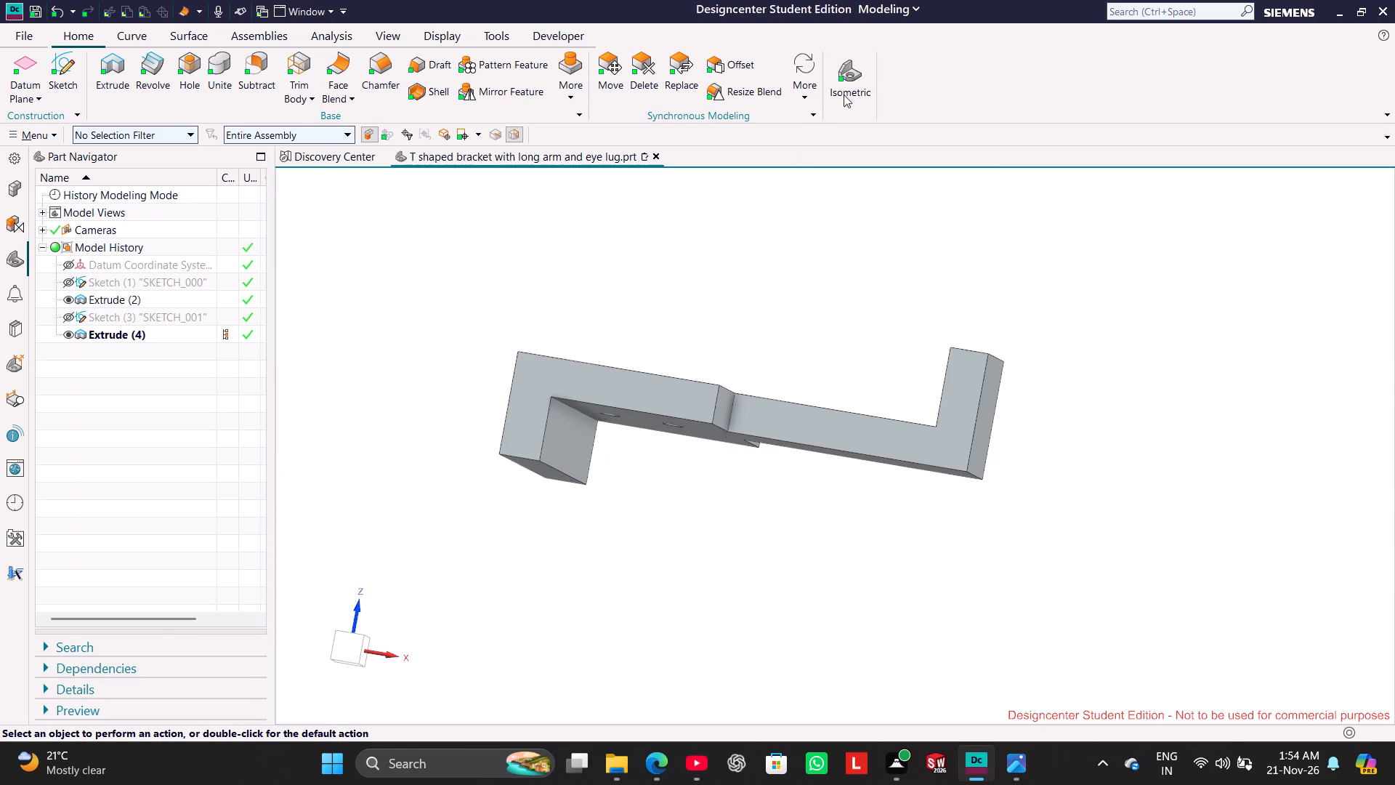
Show the bracket in isometric view and check the reference drawing for the corner radius of the downward leg.
{"action": "left_click", "coordinate": [854, 79]}
{"action": "right_click_drag", "start_coordinate": [509, 337], "coordinate": [581, 278]}
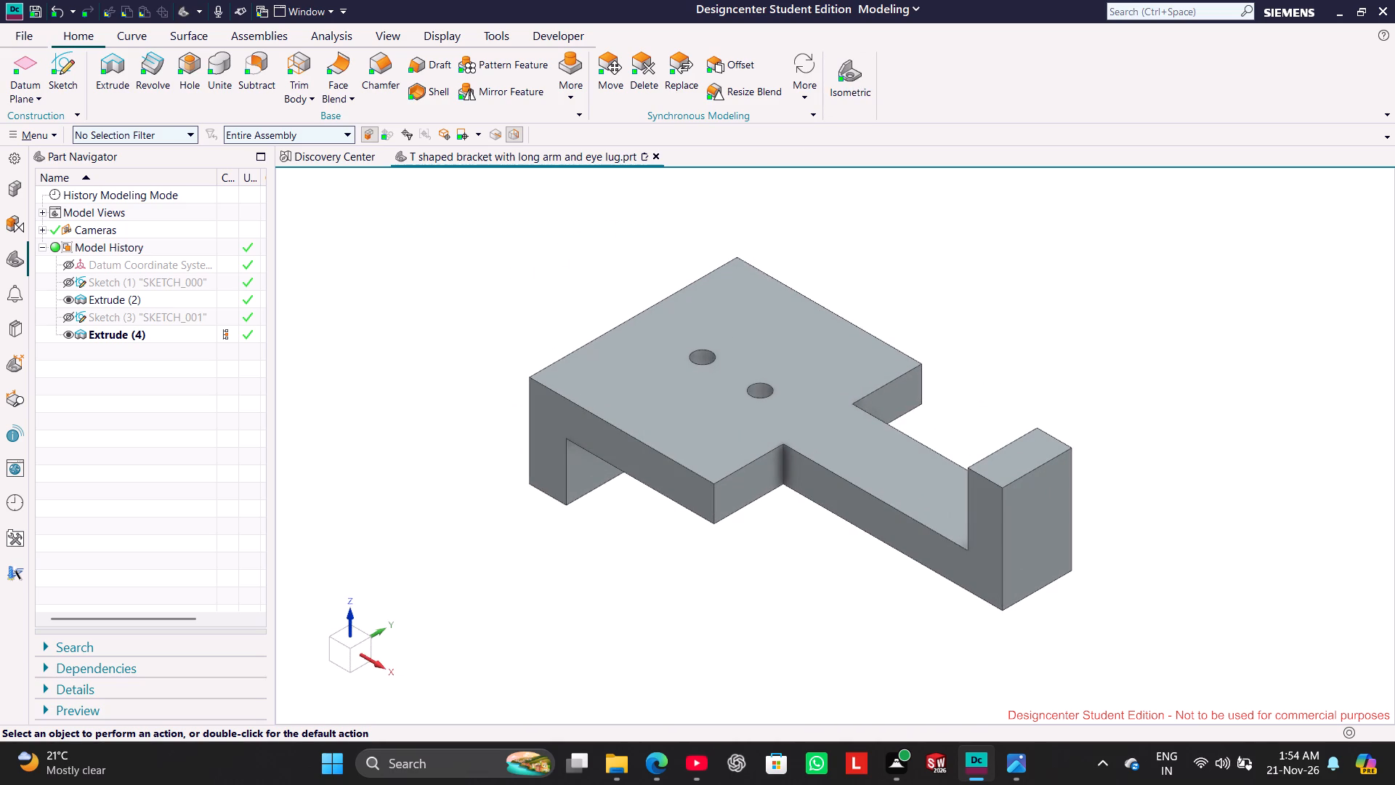
{"action": "right_click_drag", "start_coordinate": [581, 278], "coordinate": [591, 274]}
{"action": "left_click", "coordinate": [507, 268]}
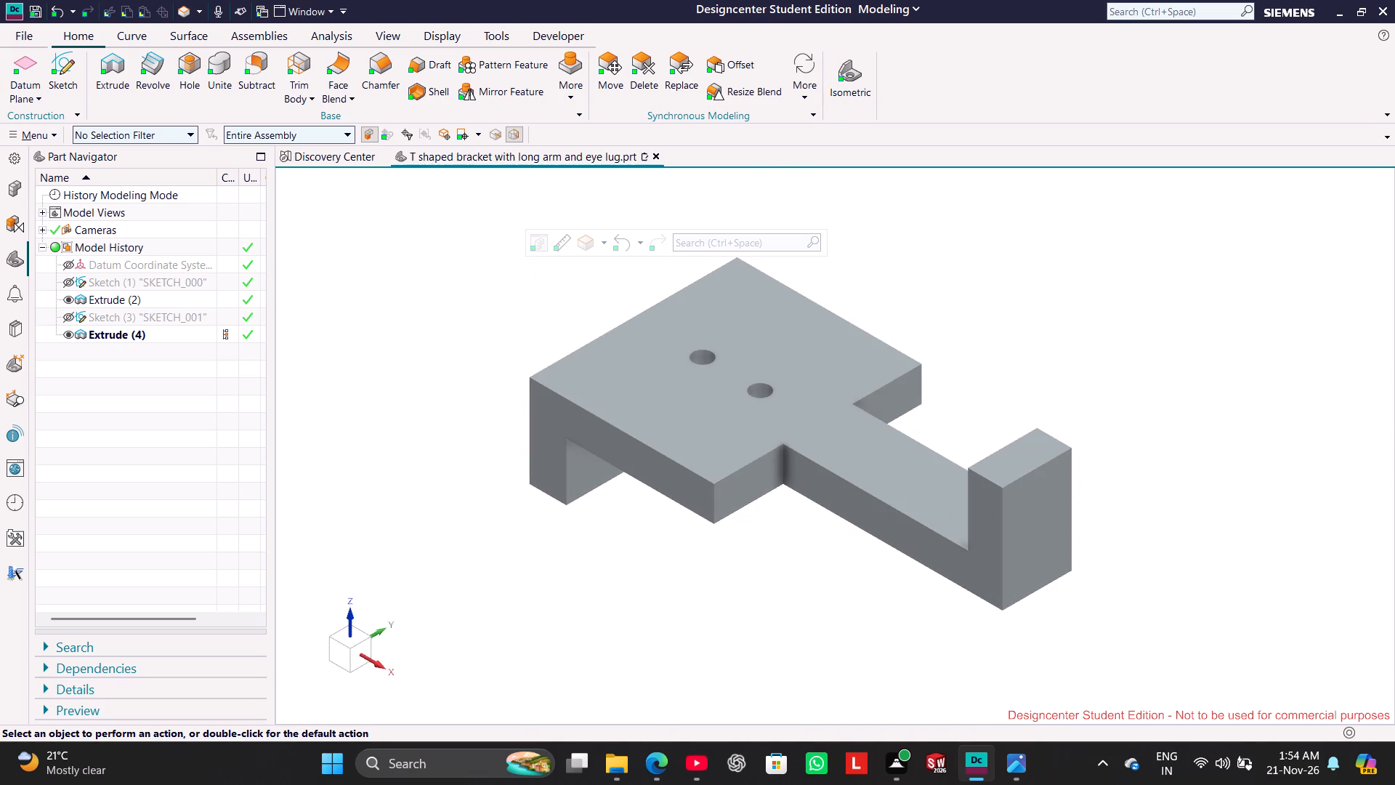
{"action": "left_click", "coordinate": [1011, 768]}
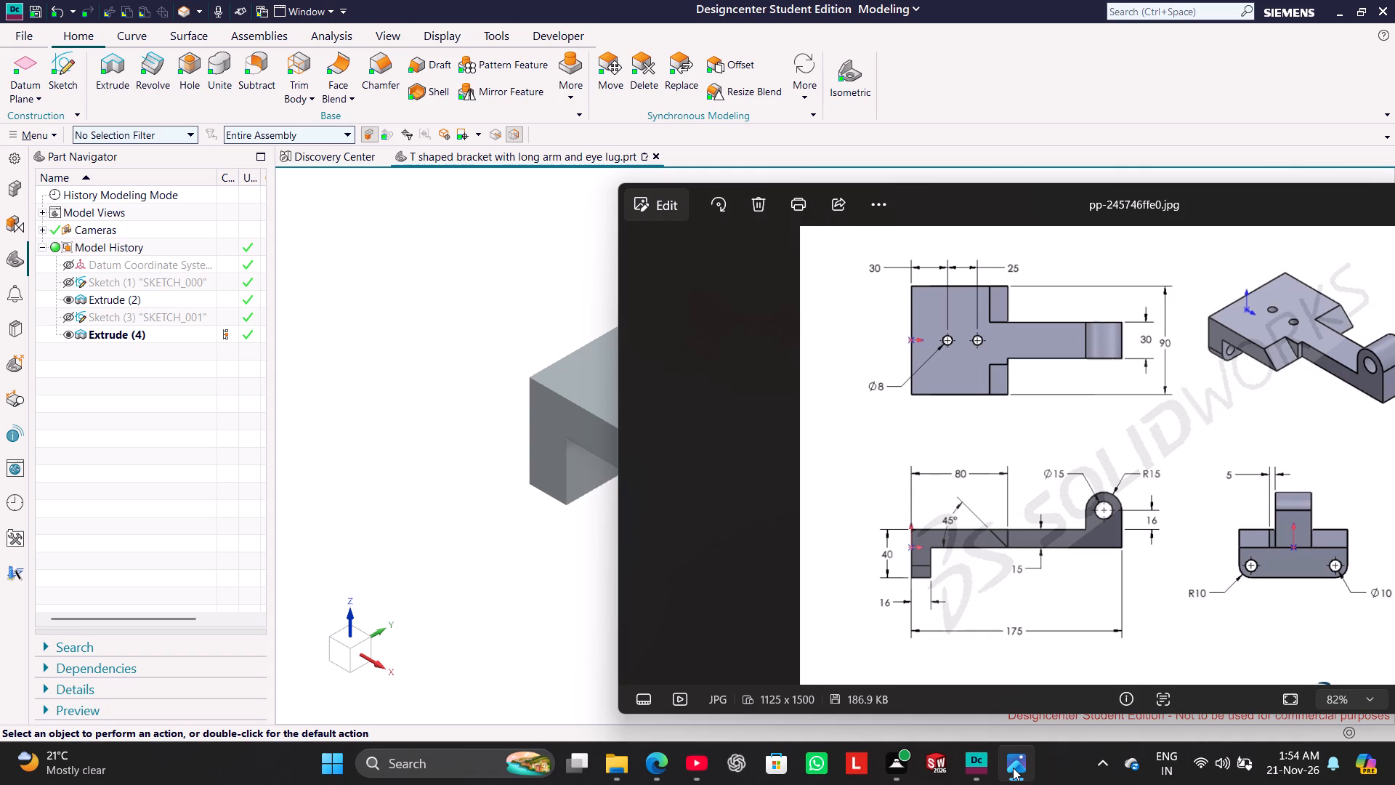
{"action": "left_click", "coordinate": [527, 591]}
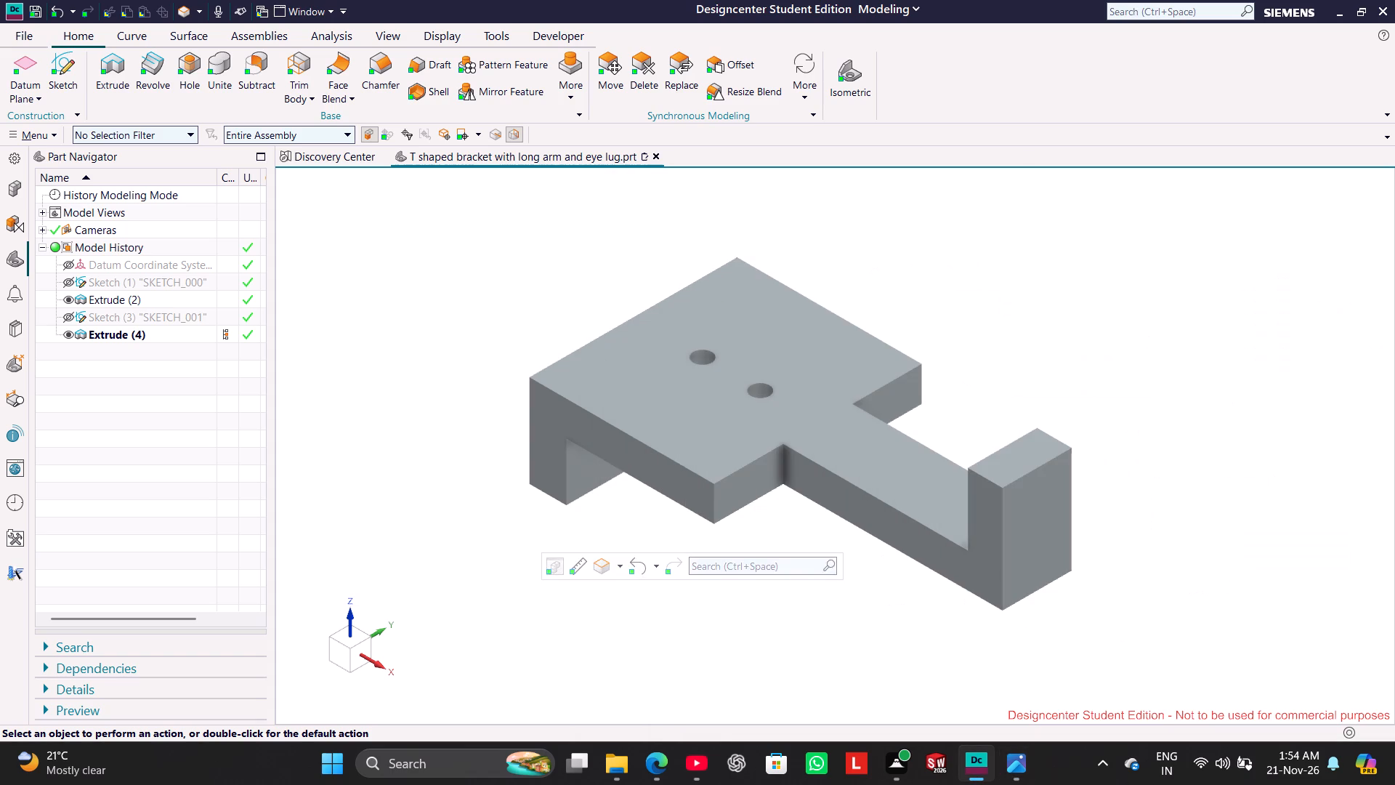
{"action": "left_click", "coordinate": [1015, 769]}
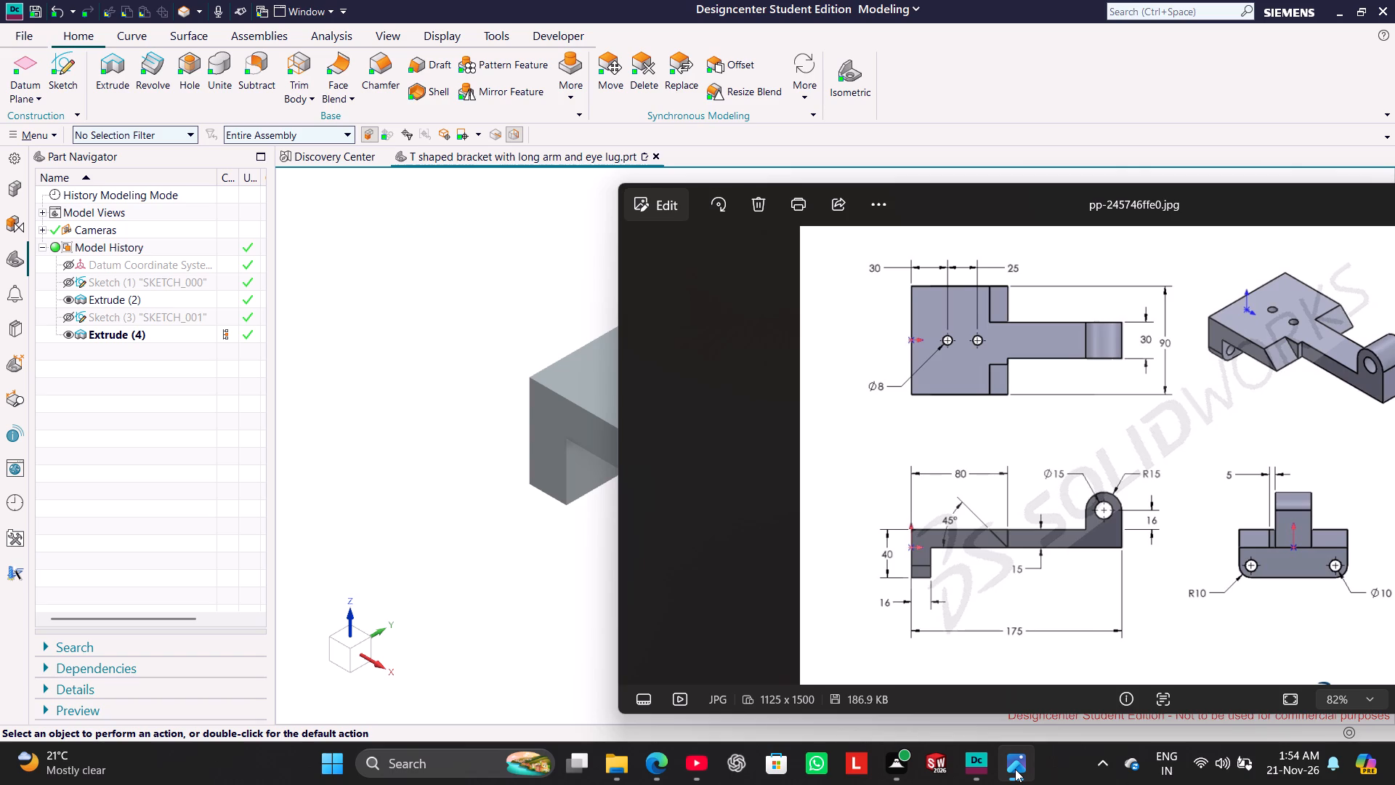
{"action": "left_click", "coordinate": [1015, 769]}
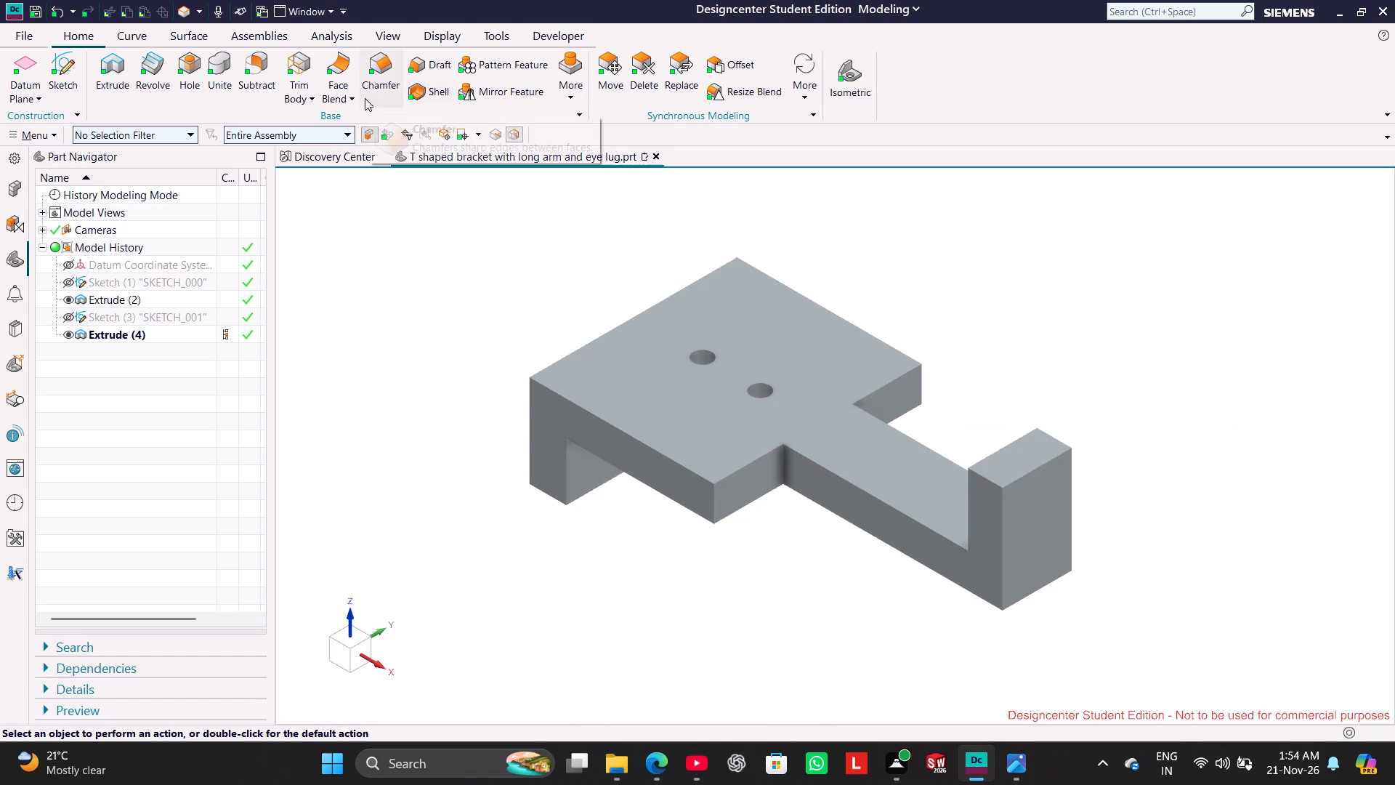
Edge-blend the two bottom corner edges of the downward leg with a 10 mm circular radius.
{"action": "left_click", "coordinate": [347, 108]}
{"action": "left_click", "coordinate": [351, 97]}
{"action": "left_click", "coordinate": [355, 113]}
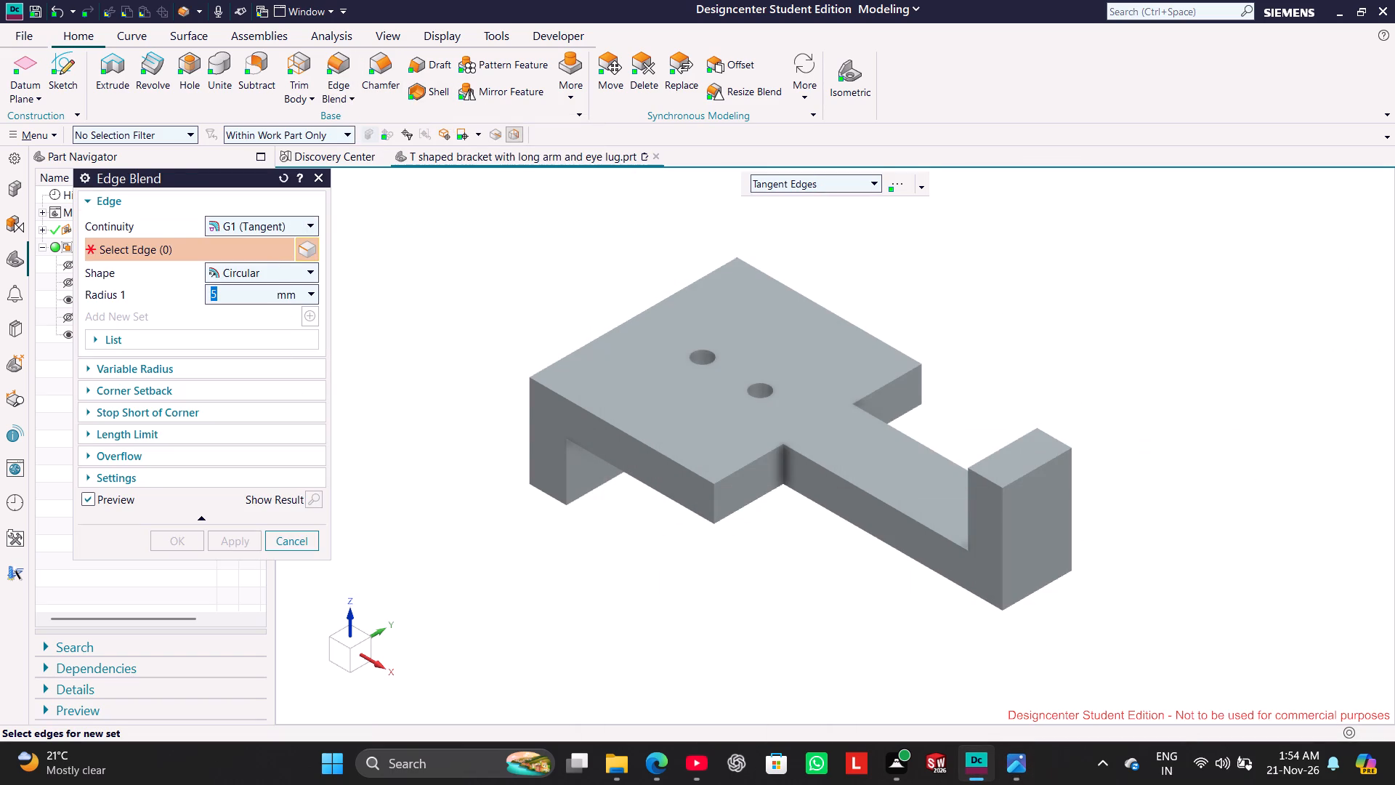
{"action": "left_click", "coordinate": [553, 499]}
{"action": "middle_click_drag", "start_coordinate": [679, 552], "coordinate": [681, 499]}
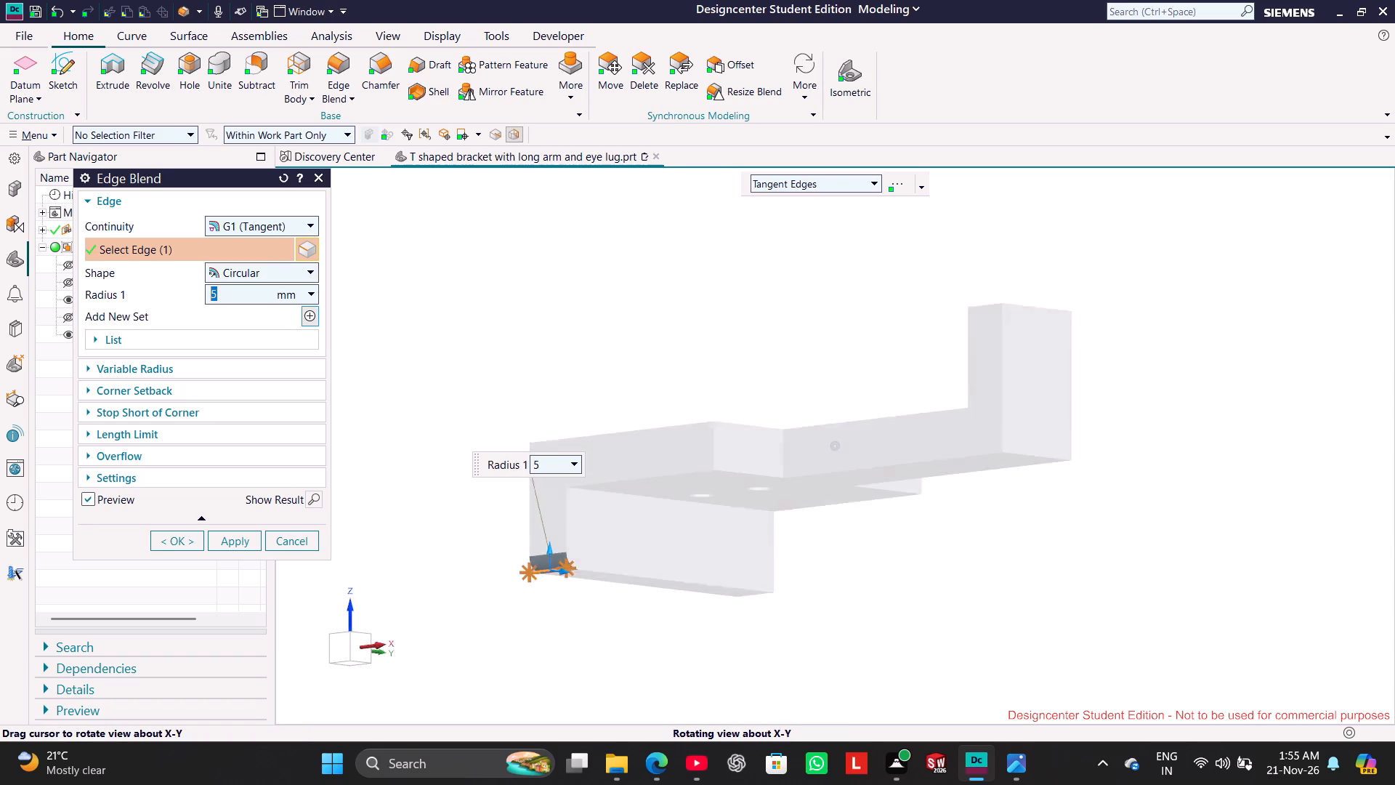
{"action": "middle_click_drag", "start_coordinate": [681, 499], "coordinate": [663, 477]}
{"action": "left_click", "coordinate": [833, 689]}
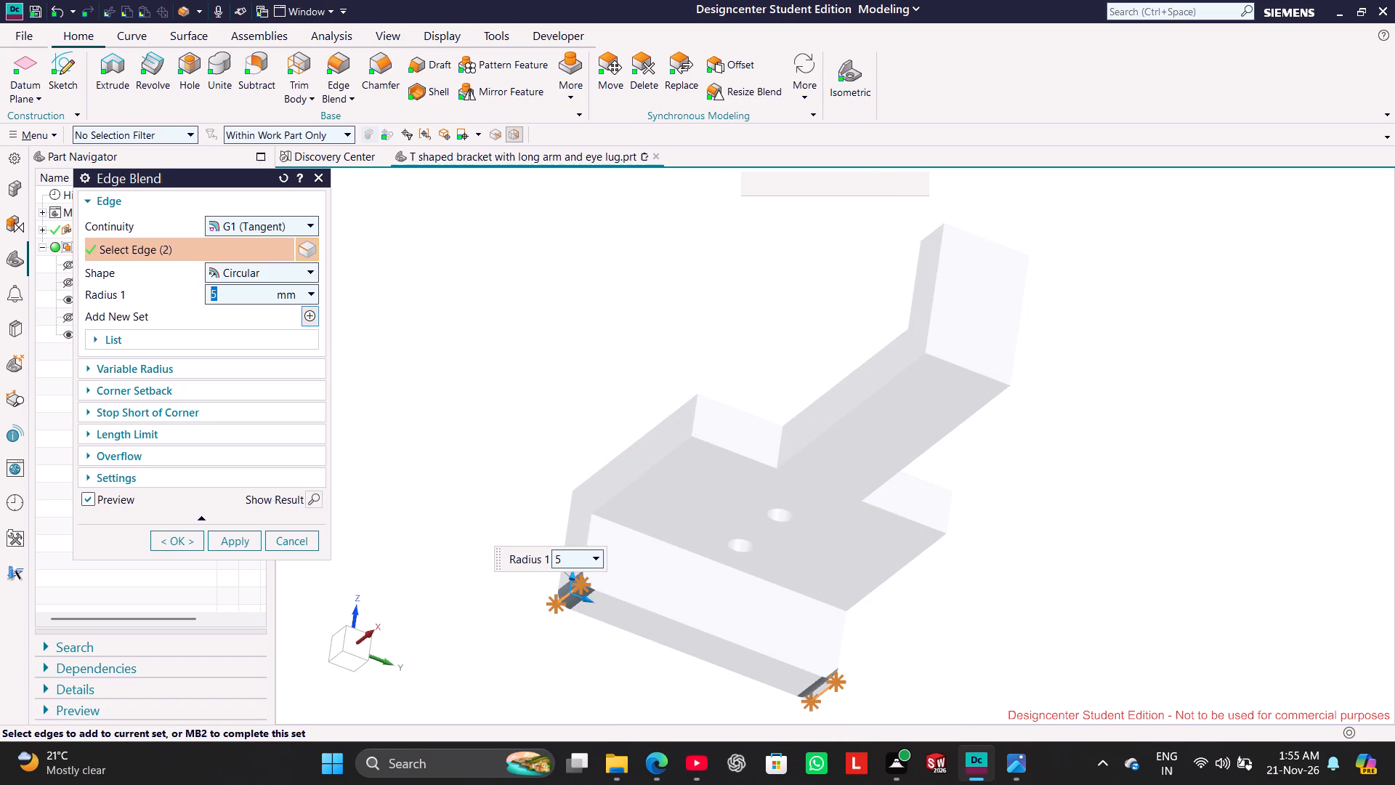
{"action": "left_click", "coordinate": [575, 566]}
{"action": "double_click", "coordinate": [575, 565]}
{"action": "left_click", "coordinate": [575, 565]}
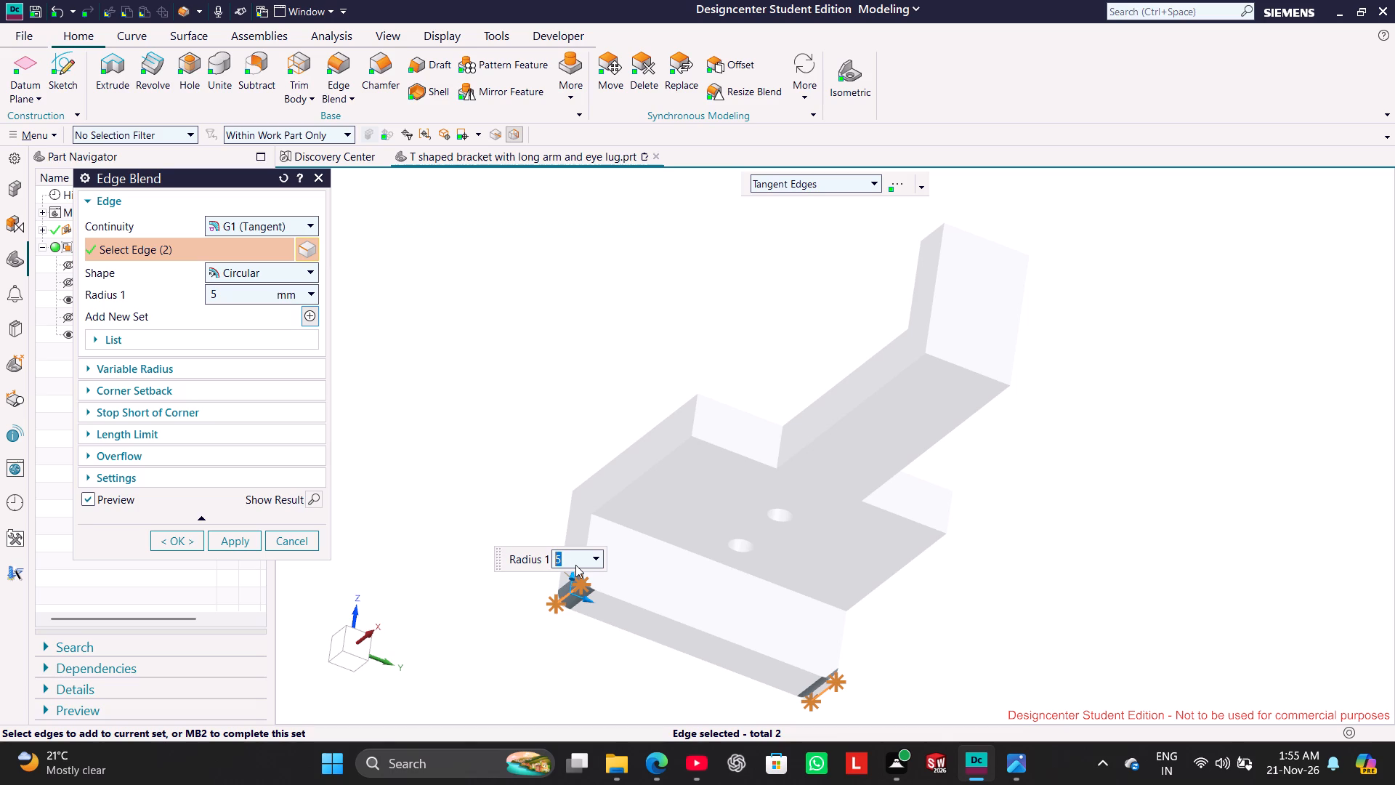
{"action": "left_click", "coordinate": [493, 438]}
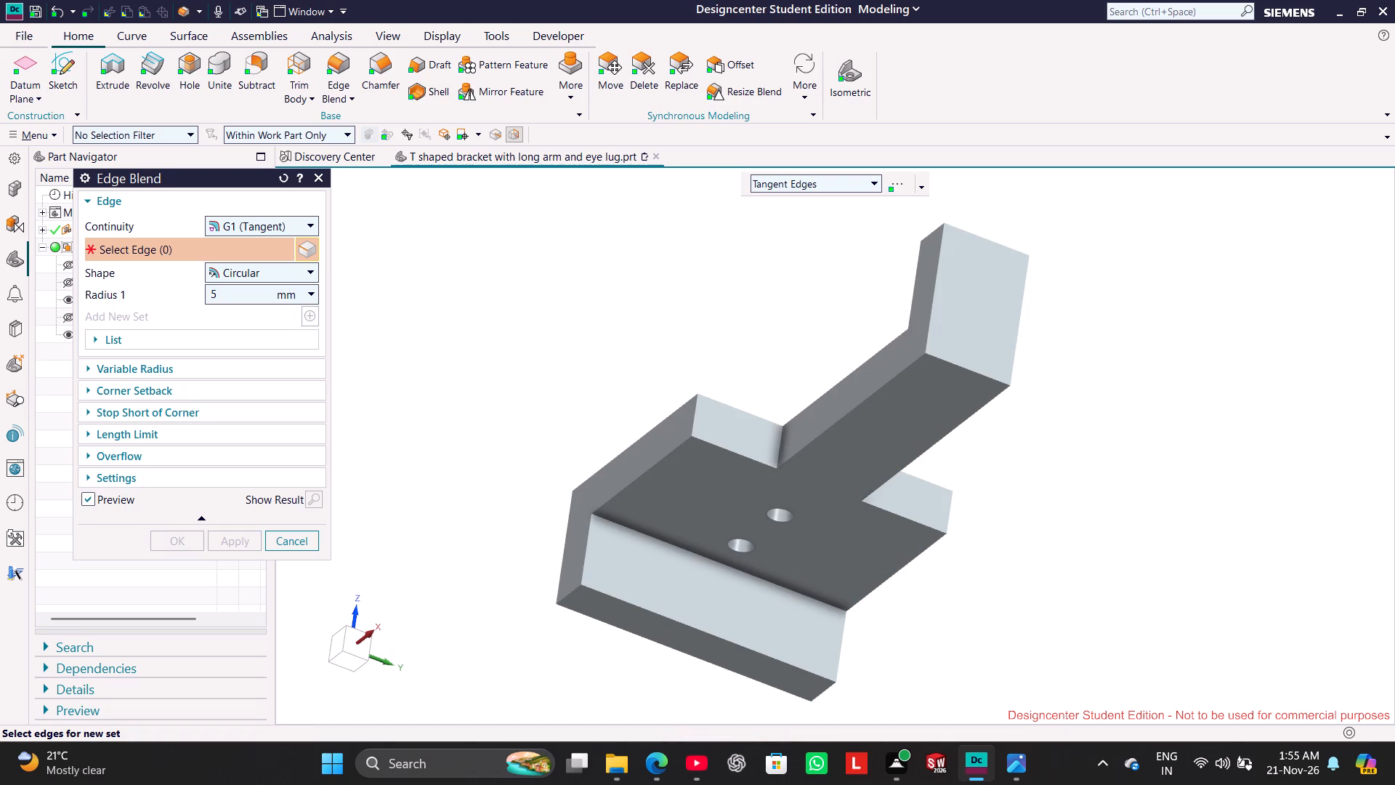
{"action": "double_click", "coordinate": [264, 297]}
{"action": "type", "text": "10"}
{"action": "key", "text": "Return"}
{"action": "left_click", "coordinate": [392, 379]}
{"action": "left_click", "coordinate": [570, 596]}
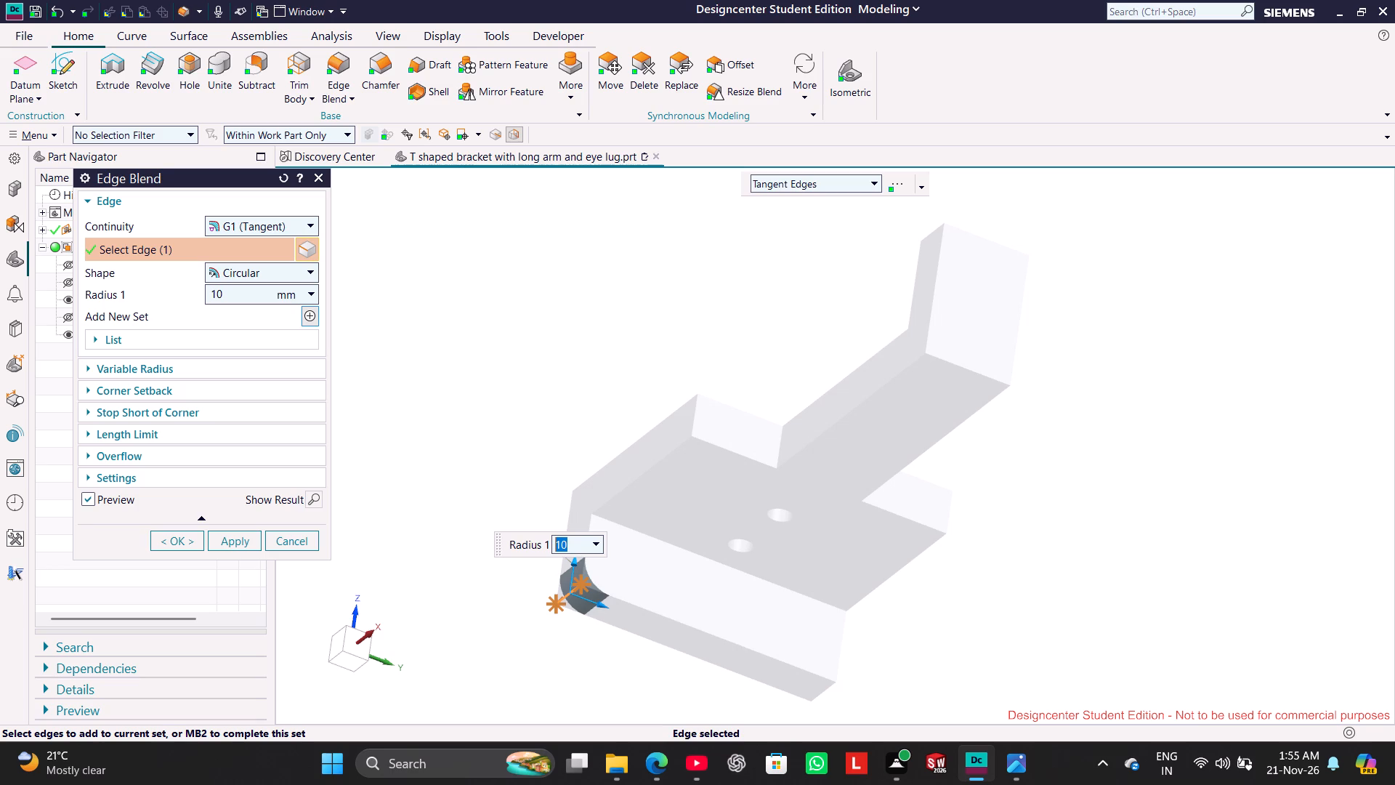
{"action": "left_click", "coordinate": [831, 691]}
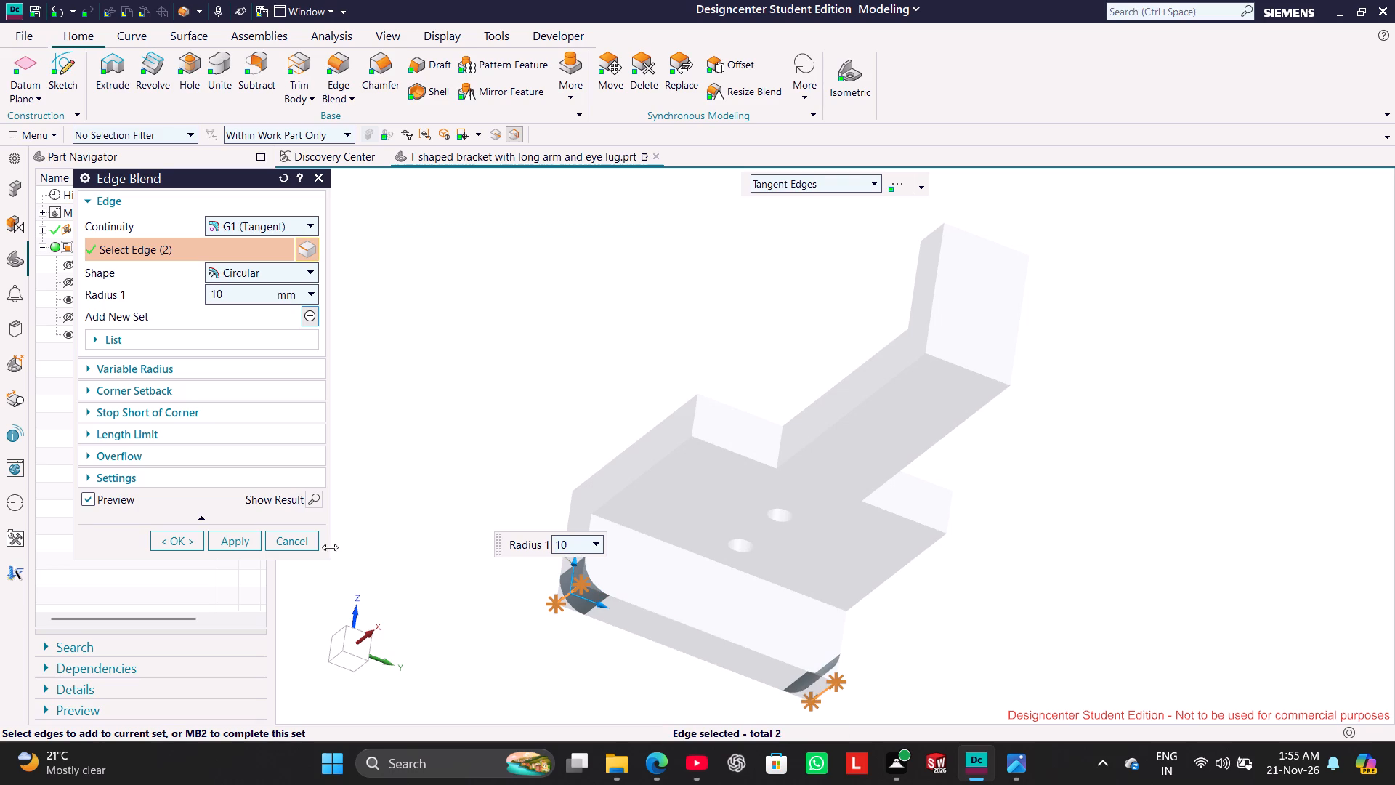
{"action": "left_click", "coordinate": [251, 544]}
{"action": "left_click", "coordinate": [283, 545]}
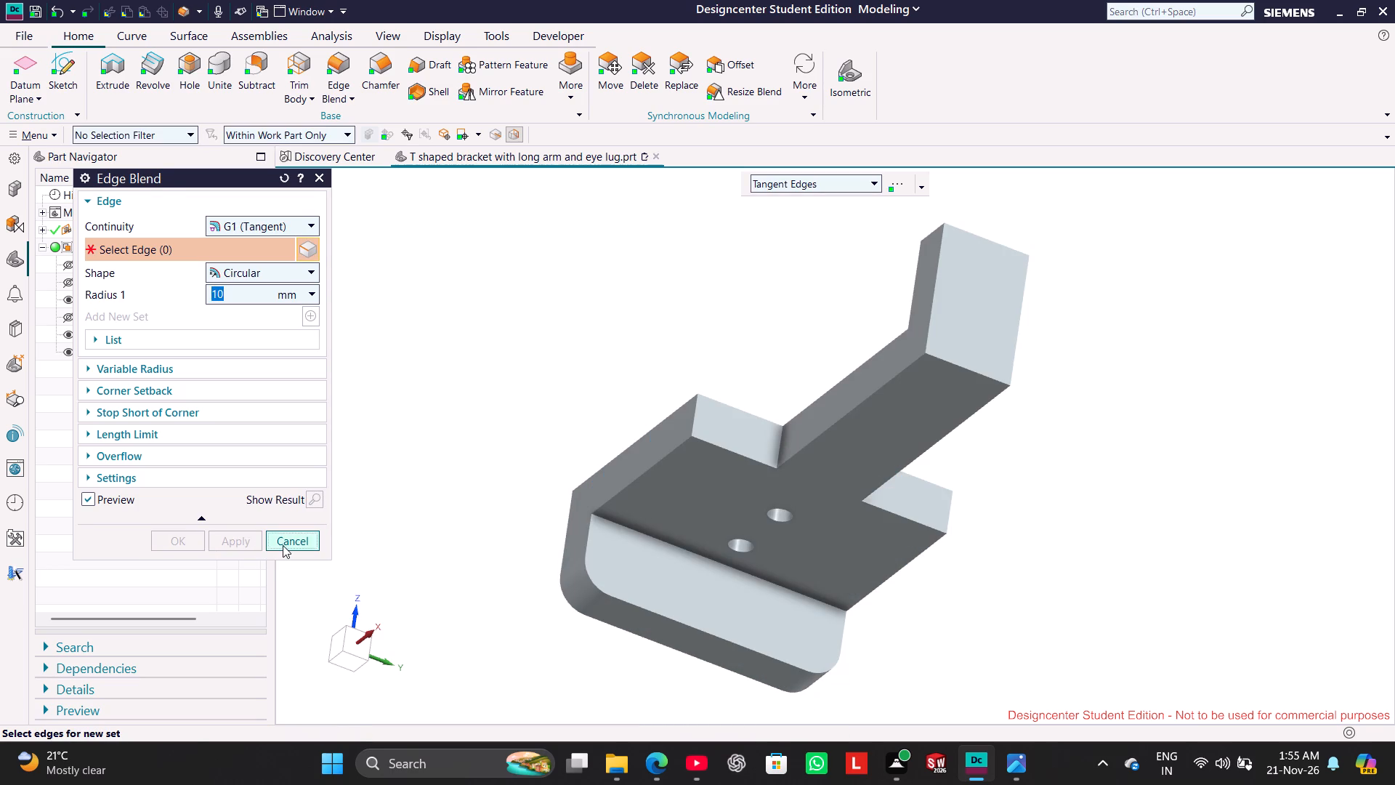
Return the bracket to the isometric view and display it shaded with edges.
{"action": "left_click", "coordinate": [854, 86]}
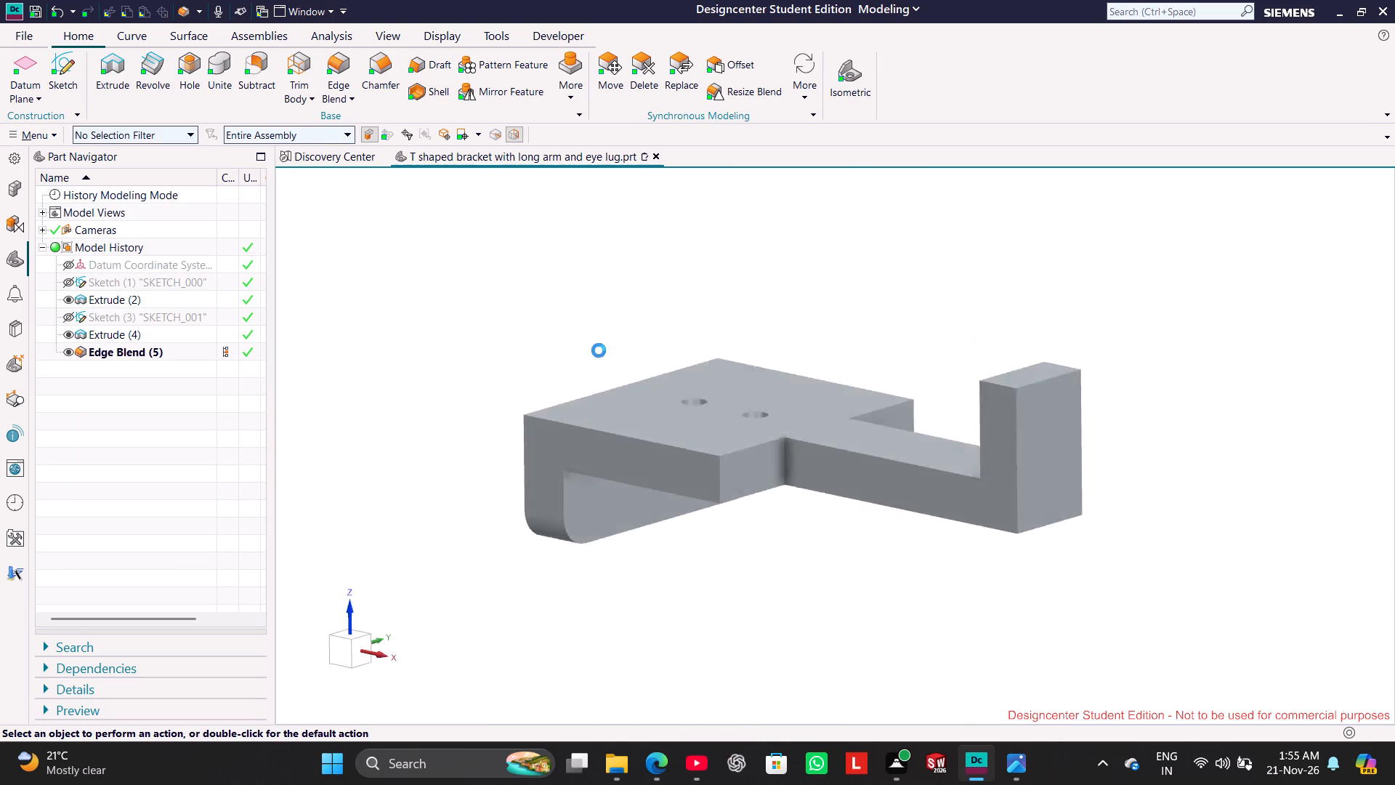
{"action": "right_click_drag", "start_coordinate": [480, 377], "coordinate": [622, 270]}
{"action": "right_click_drag", "start_coordinate": [490, 375], "coordinate": [573, 264]}
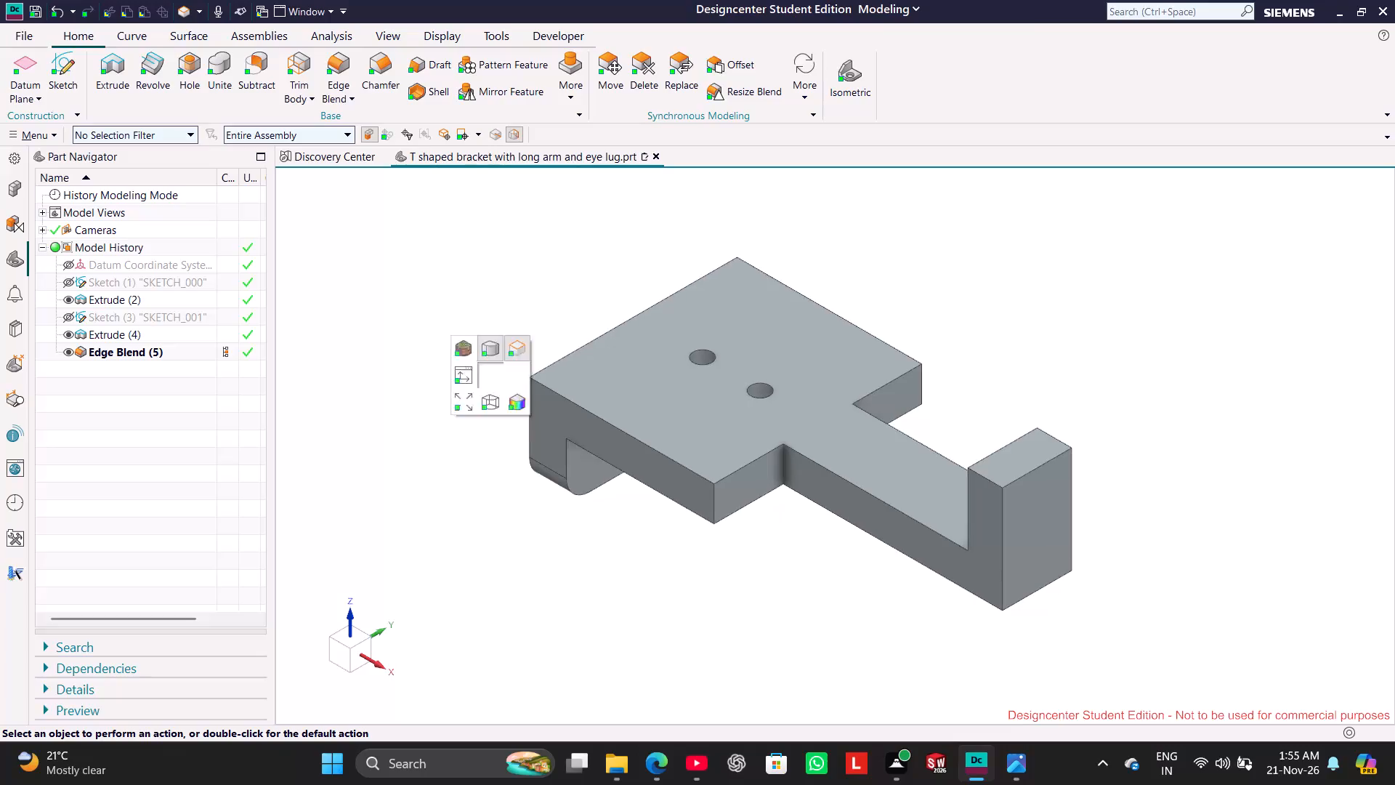
{"action": "right_click_drag", "start_coordinate": [490, 363], "coordinate": [617, 249]}
{"action": "right_click_drag", "start_coordinate": [480, 374], "coordinate": [576, 293]}
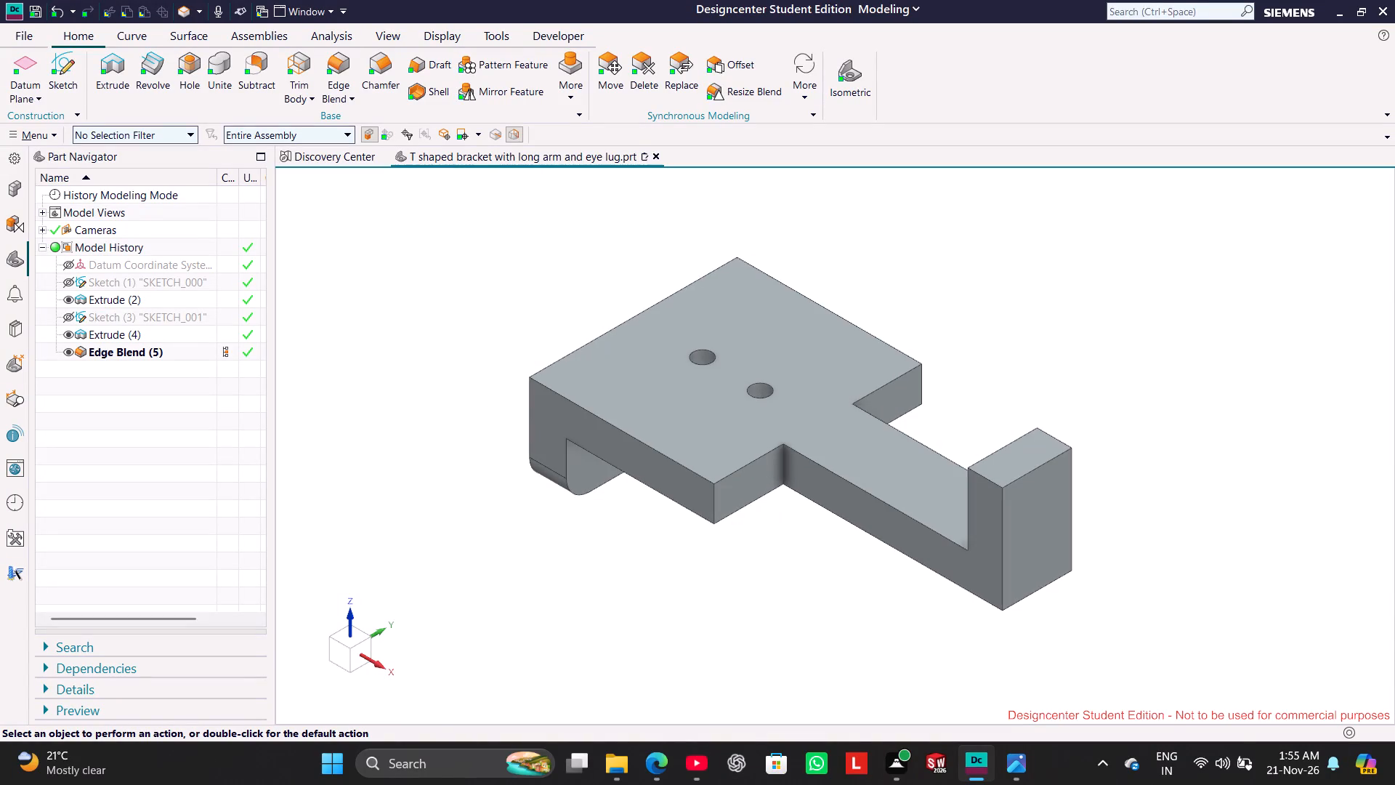
{"action": "right_click_drag", "start_coordinate": [472, 363], "coordinate": [616, 251]}
Check the reference drawing for the bracket features still missing from the model.
{"action": "left_click", "coordinate": [1032, 764]}
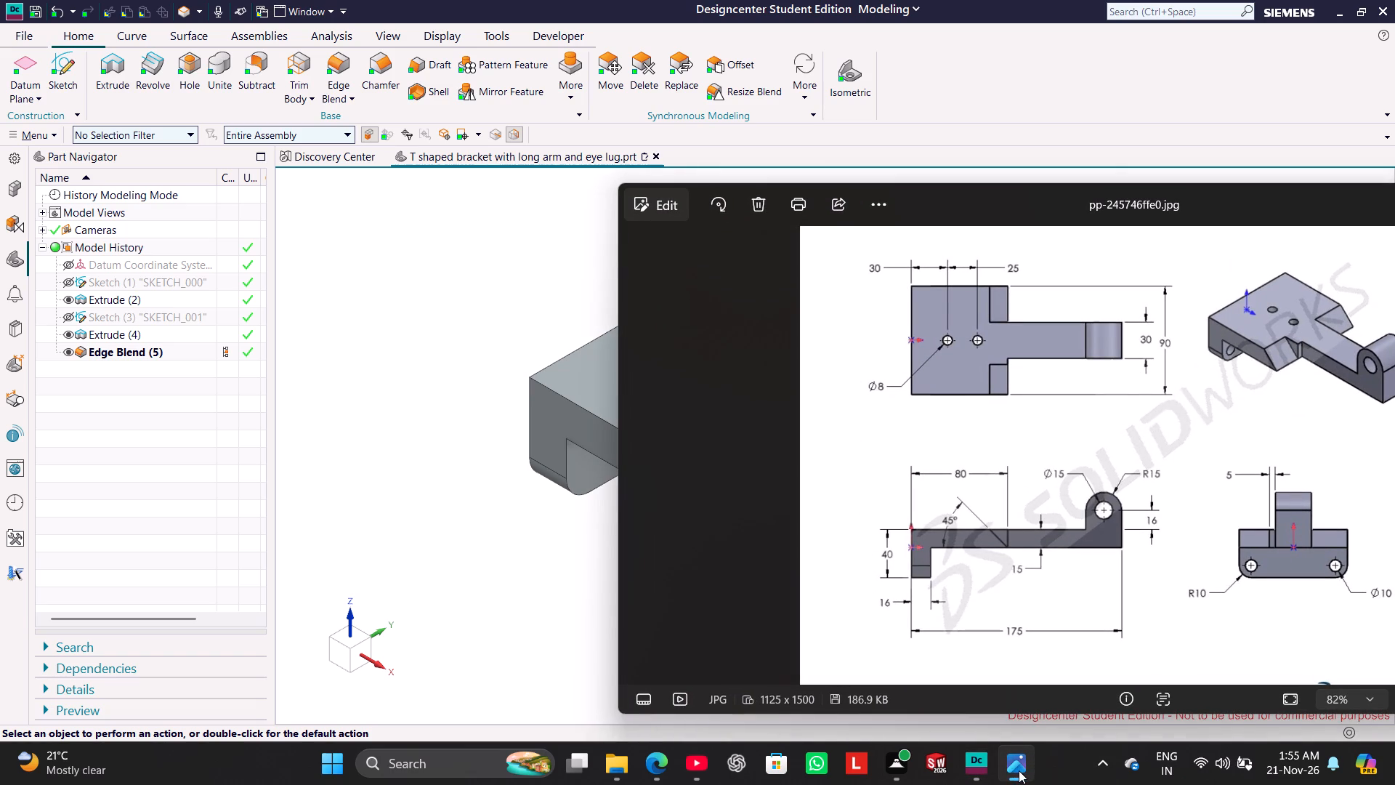
{"action": "left_click", "coordinate": [1019, 770]}
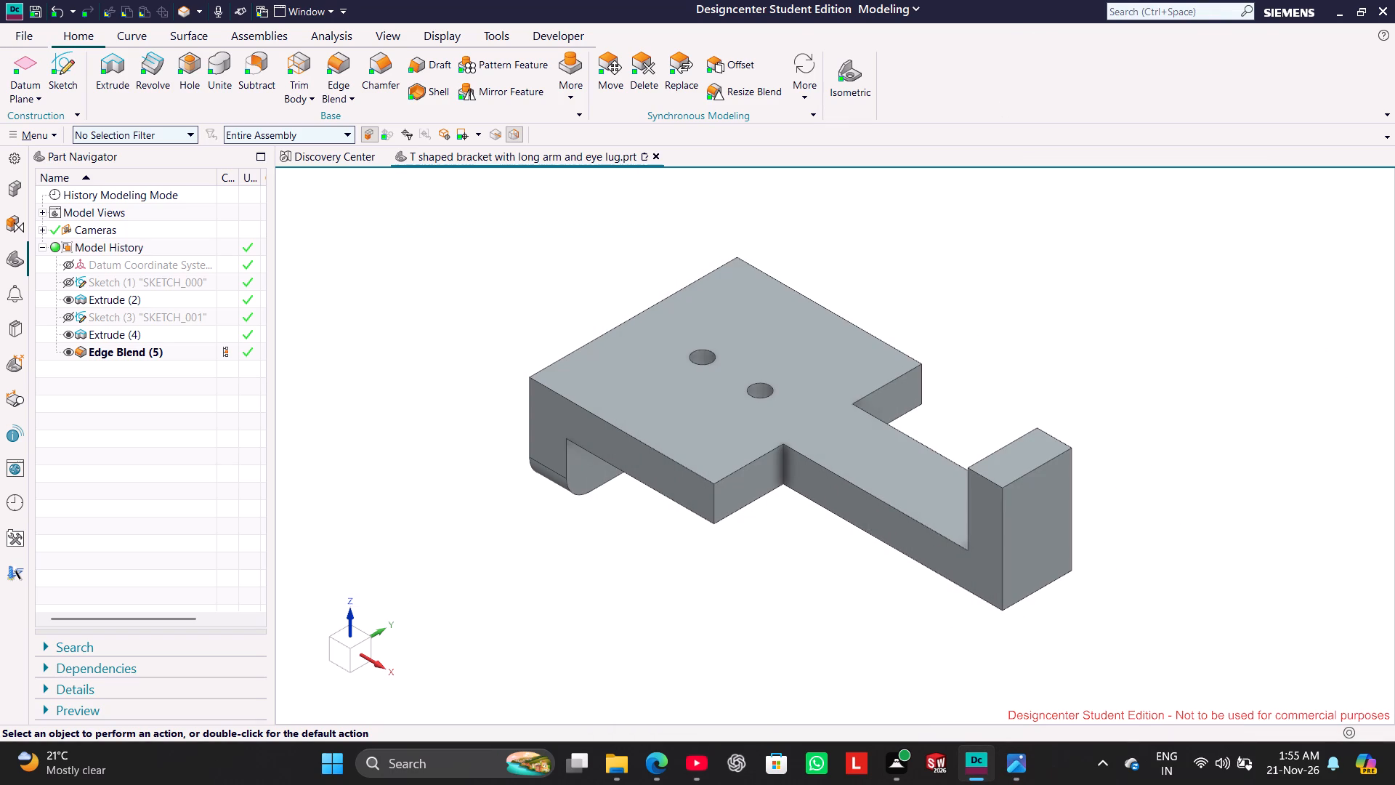
Check the reference drawing for the dimensions of the eye lug at the end of the long arm.
{"action": "left_click", "coordinate": [1015, 767]}
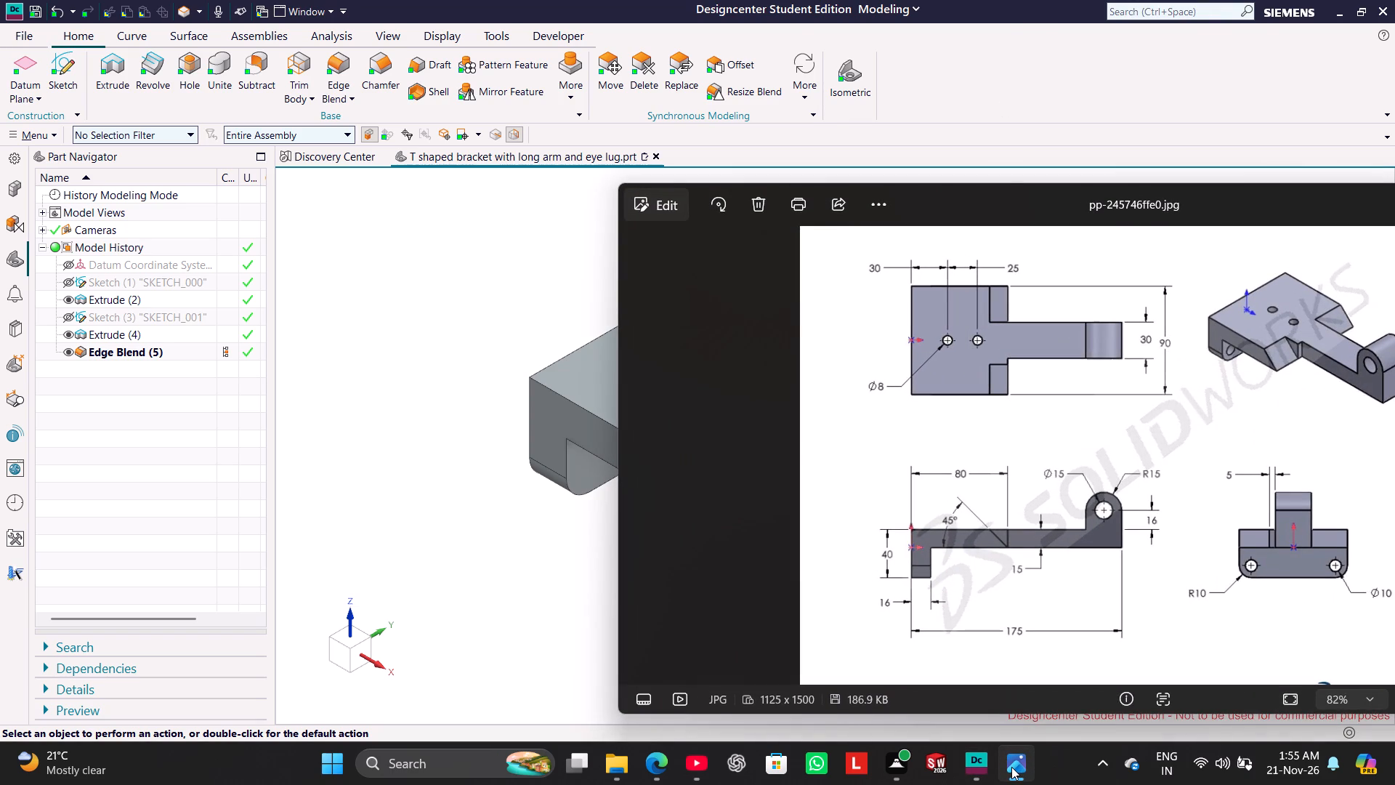
{"action": "left_click", "coordinate": [1011, 763]}
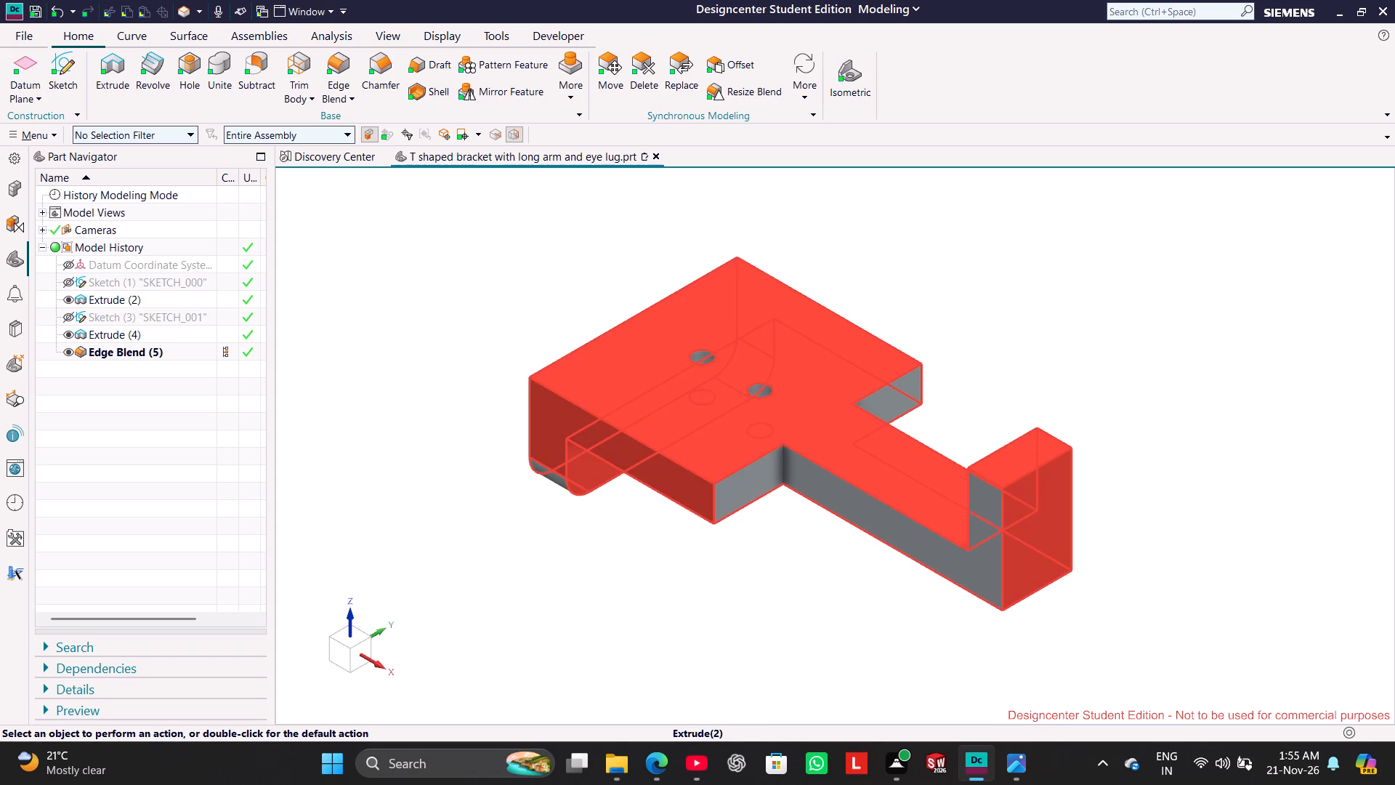
{"action": "left_click", "coordinate": [1024, 758]}
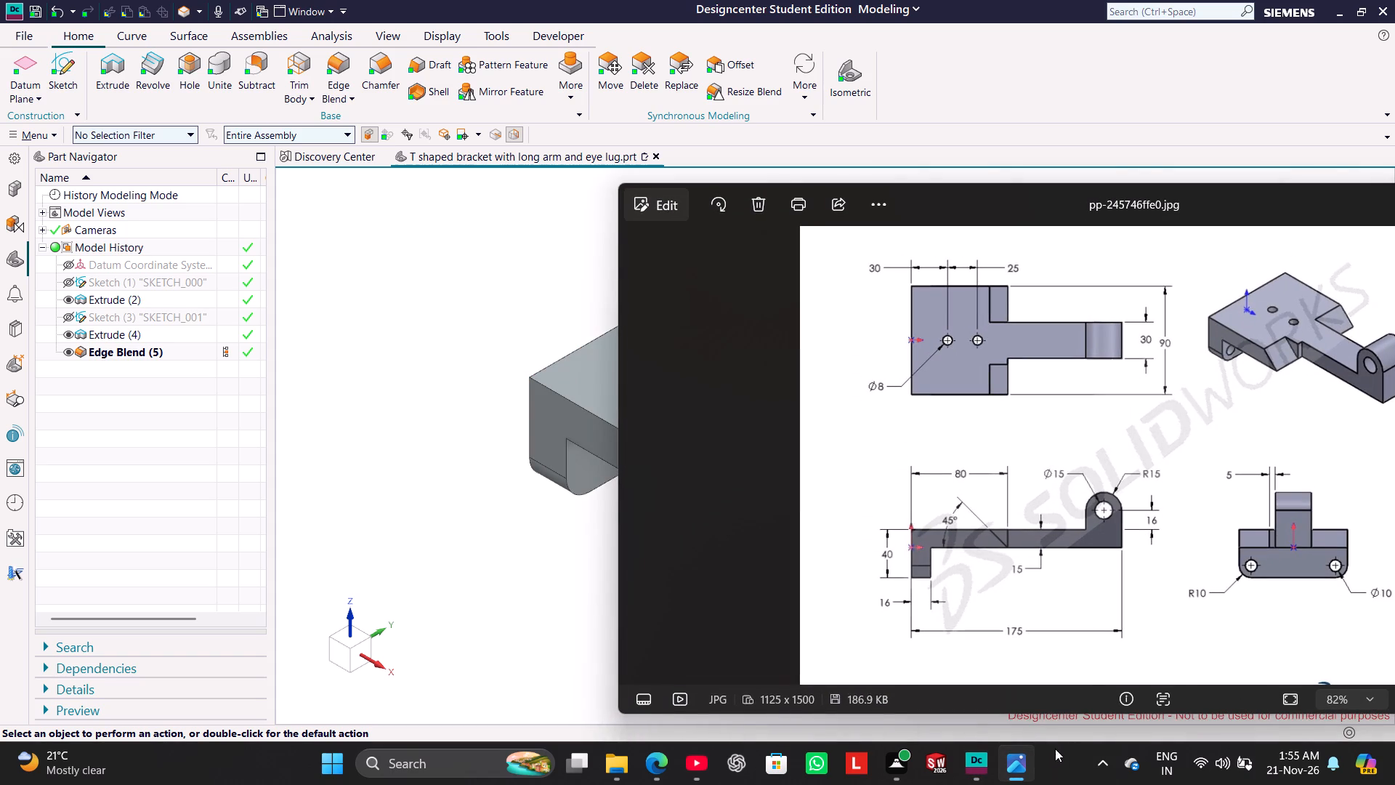
{"action": "left_click", "coordinate": [1024, 763]}
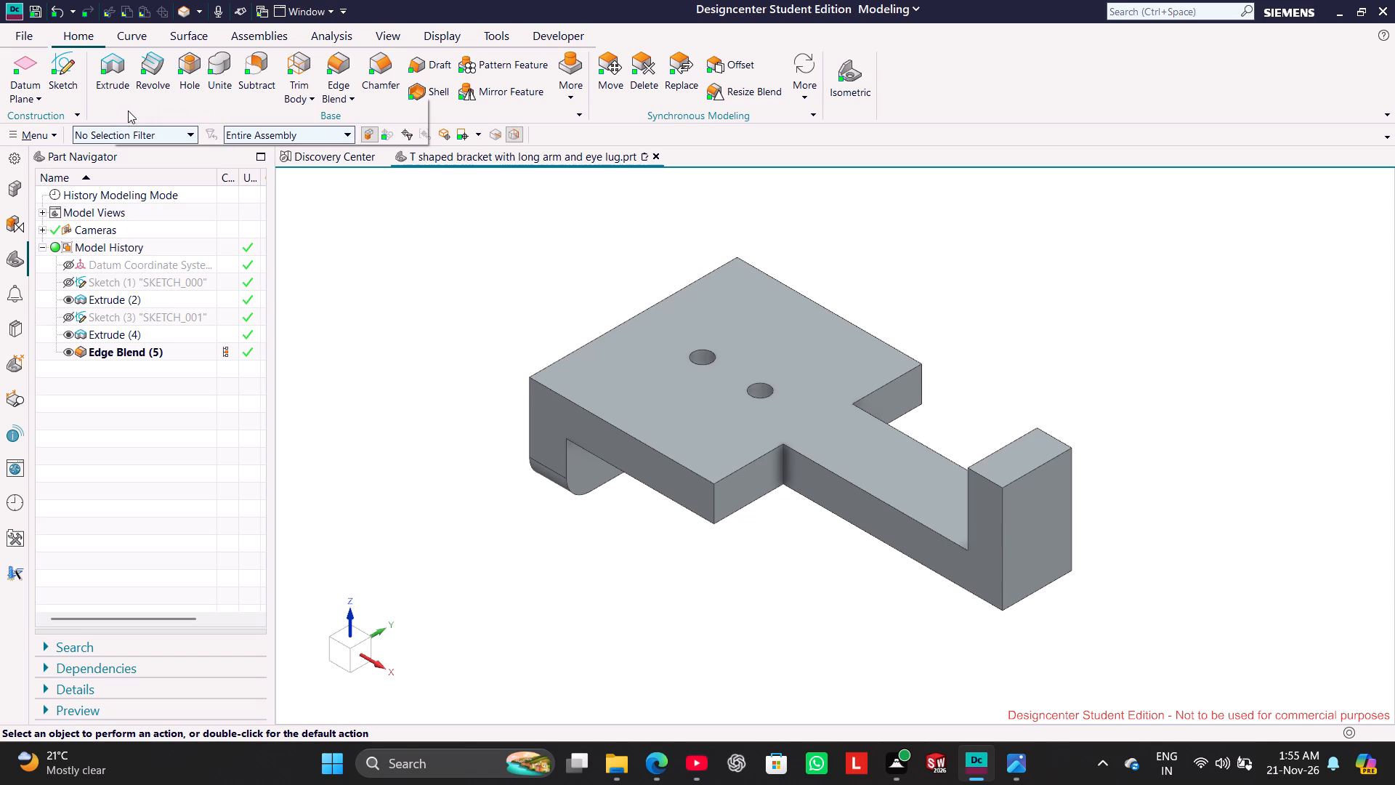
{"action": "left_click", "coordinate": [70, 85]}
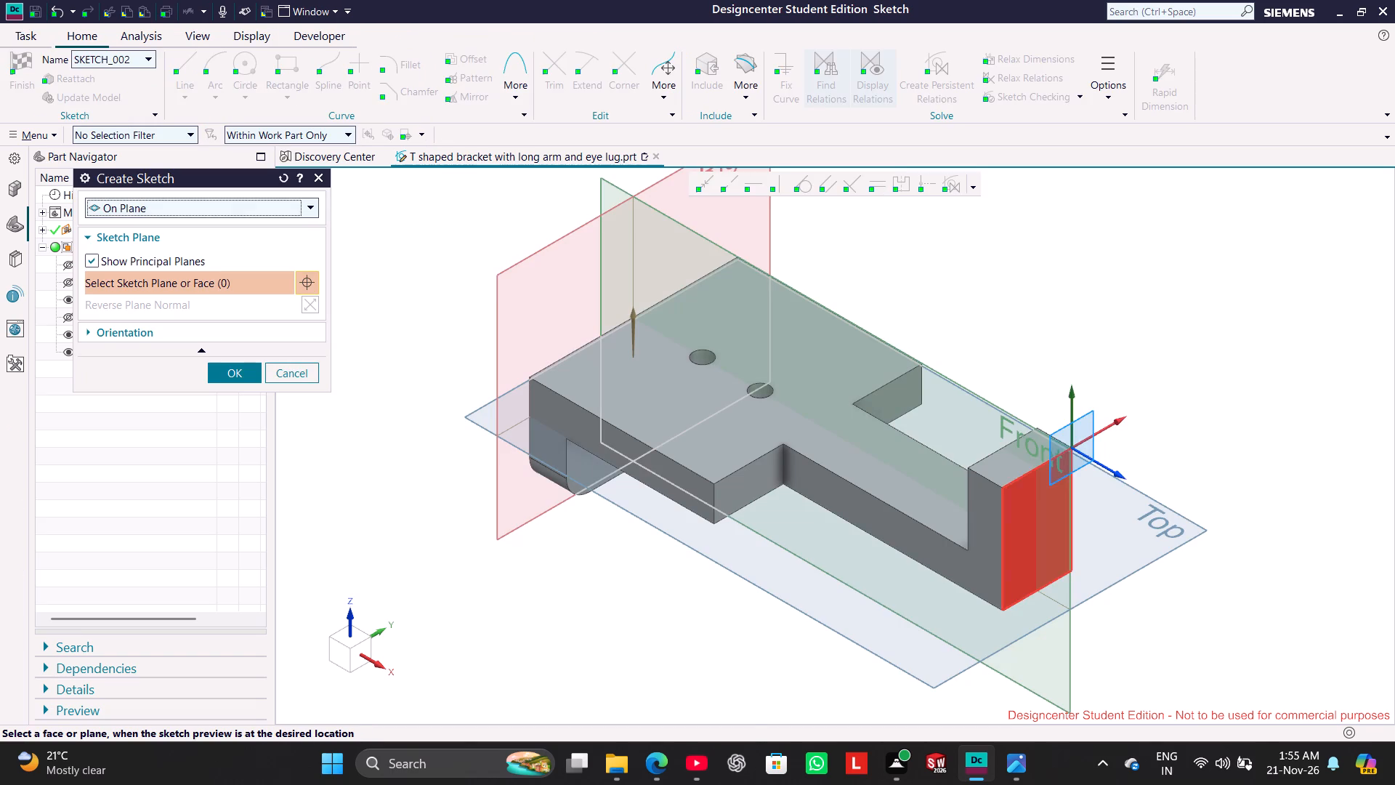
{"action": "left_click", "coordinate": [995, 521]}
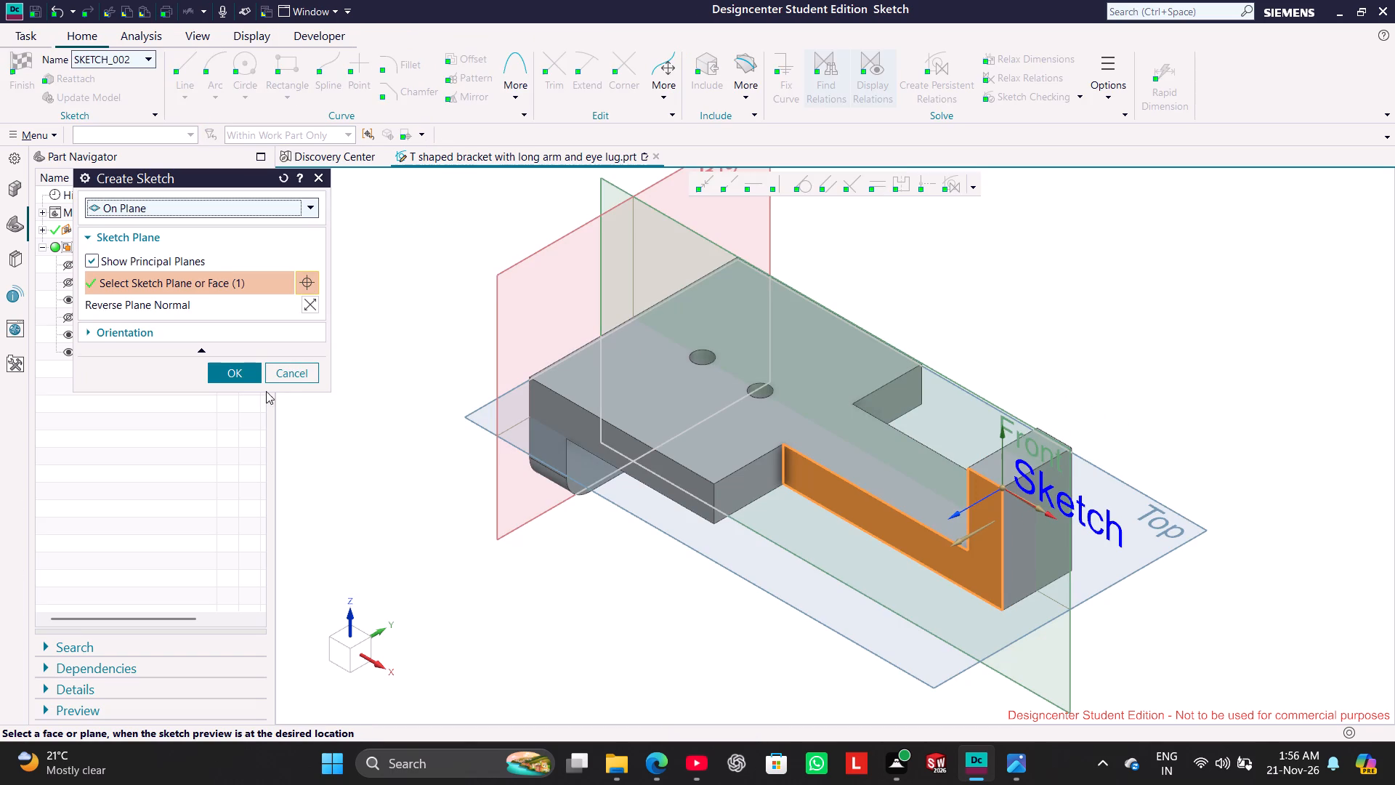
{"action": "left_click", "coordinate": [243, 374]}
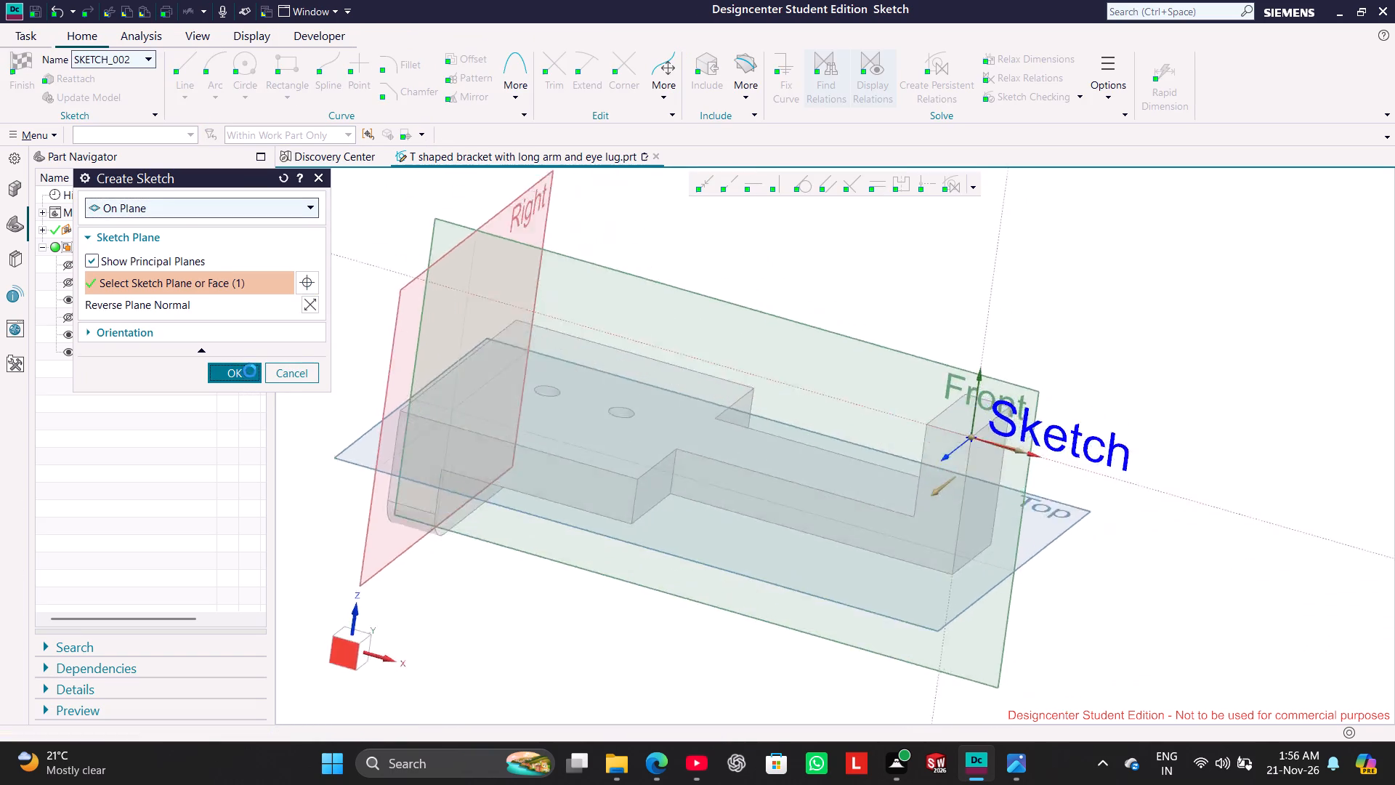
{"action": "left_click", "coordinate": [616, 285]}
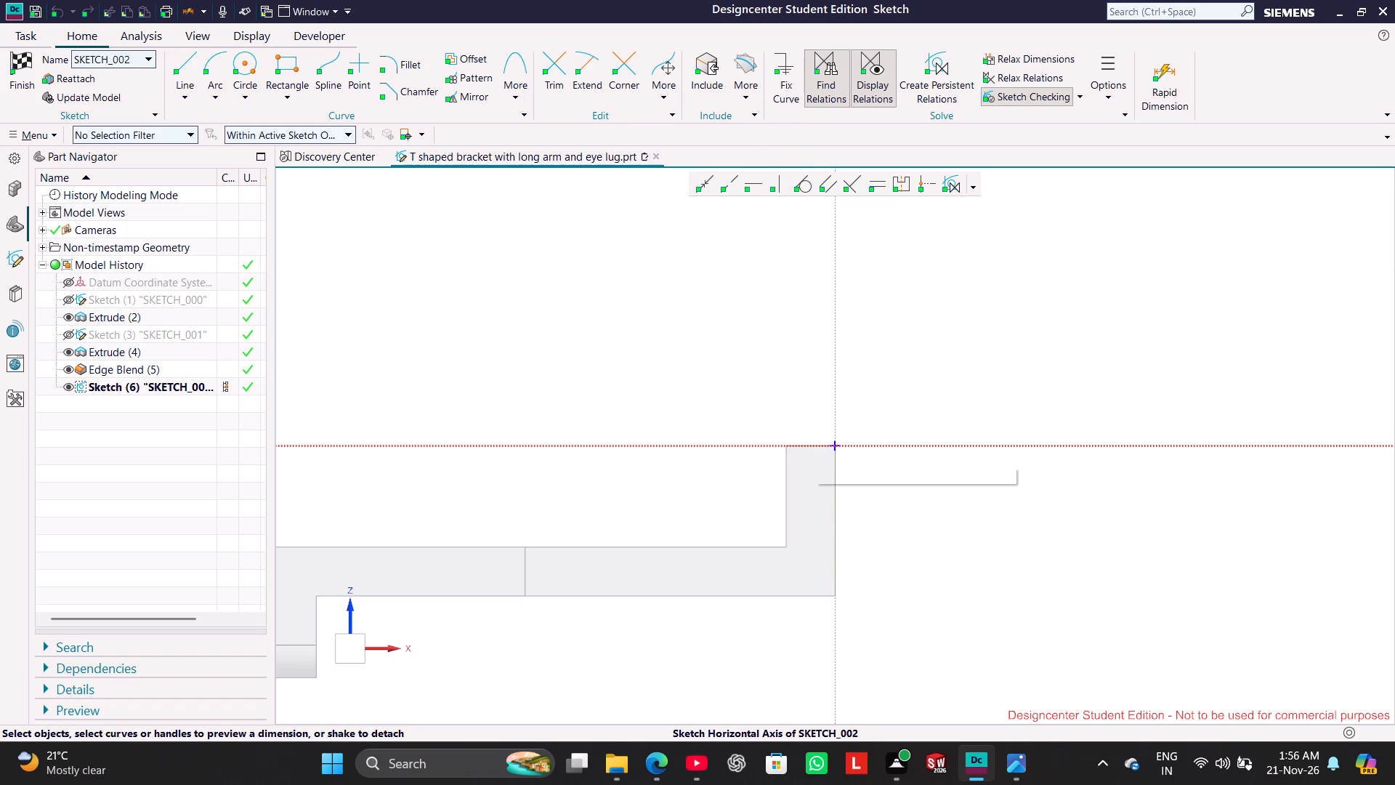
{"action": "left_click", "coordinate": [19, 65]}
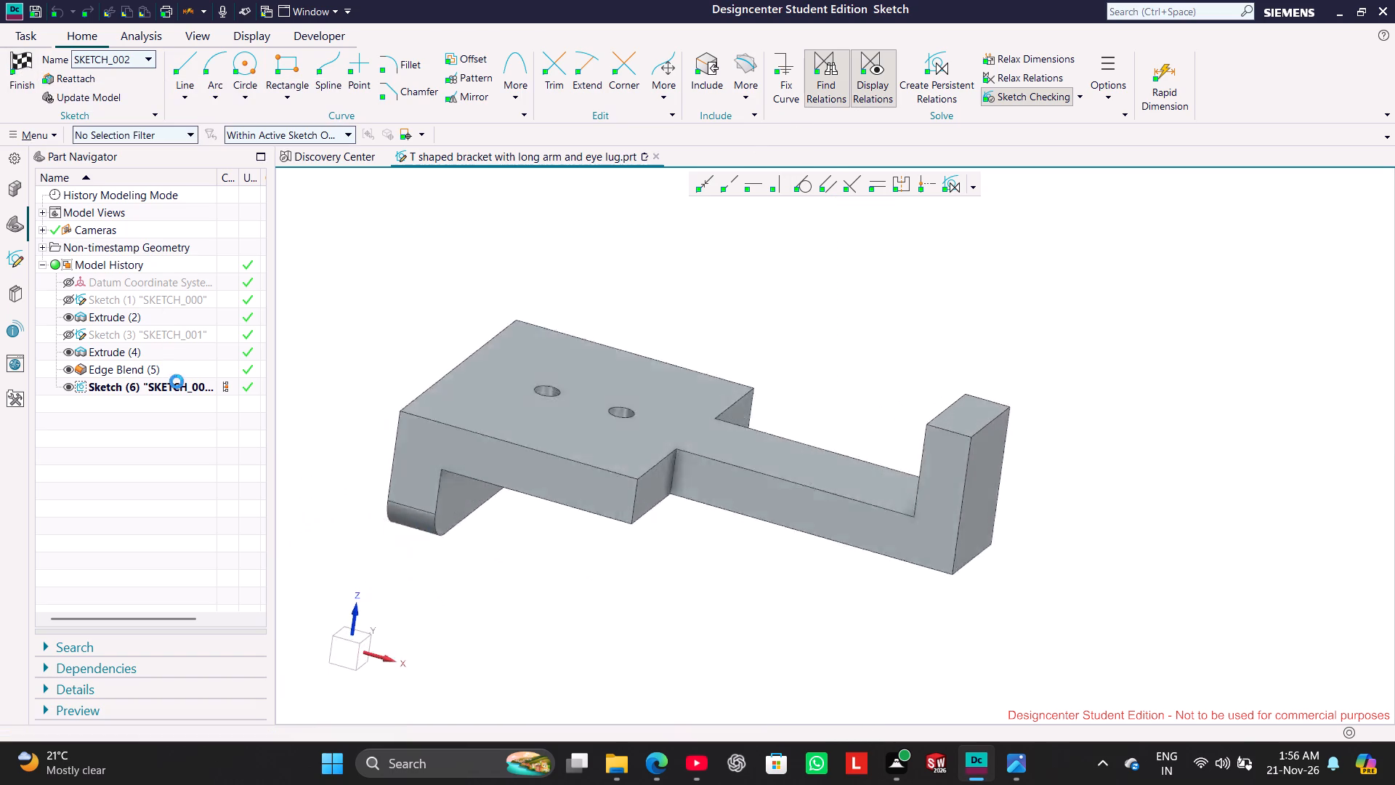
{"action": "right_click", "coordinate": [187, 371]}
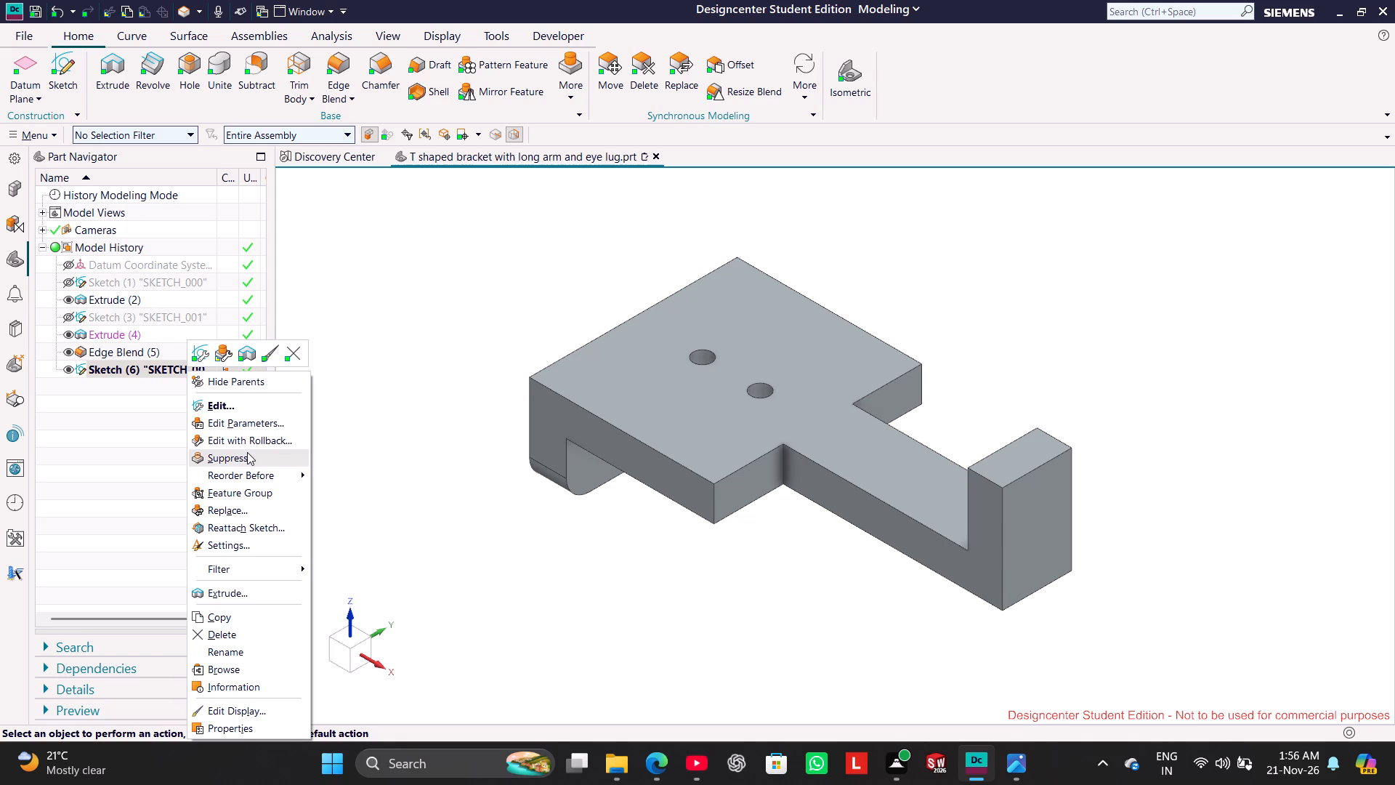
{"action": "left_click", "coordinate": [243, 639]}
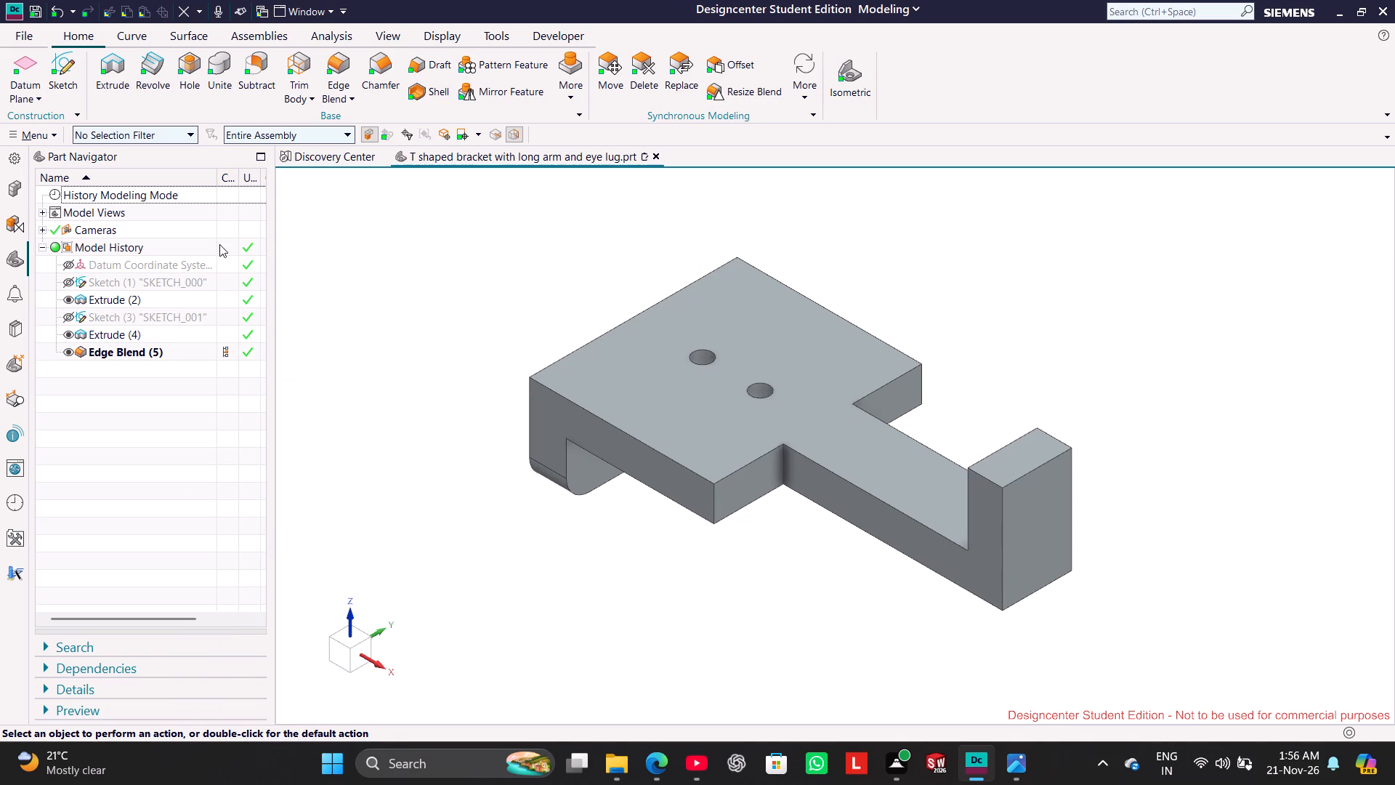
Start a sketch on the front side face shared by the long arm and its upright end, consulting the reference drawing for the lug.
{"action": "left_click", "coordinate": [57, 61]}
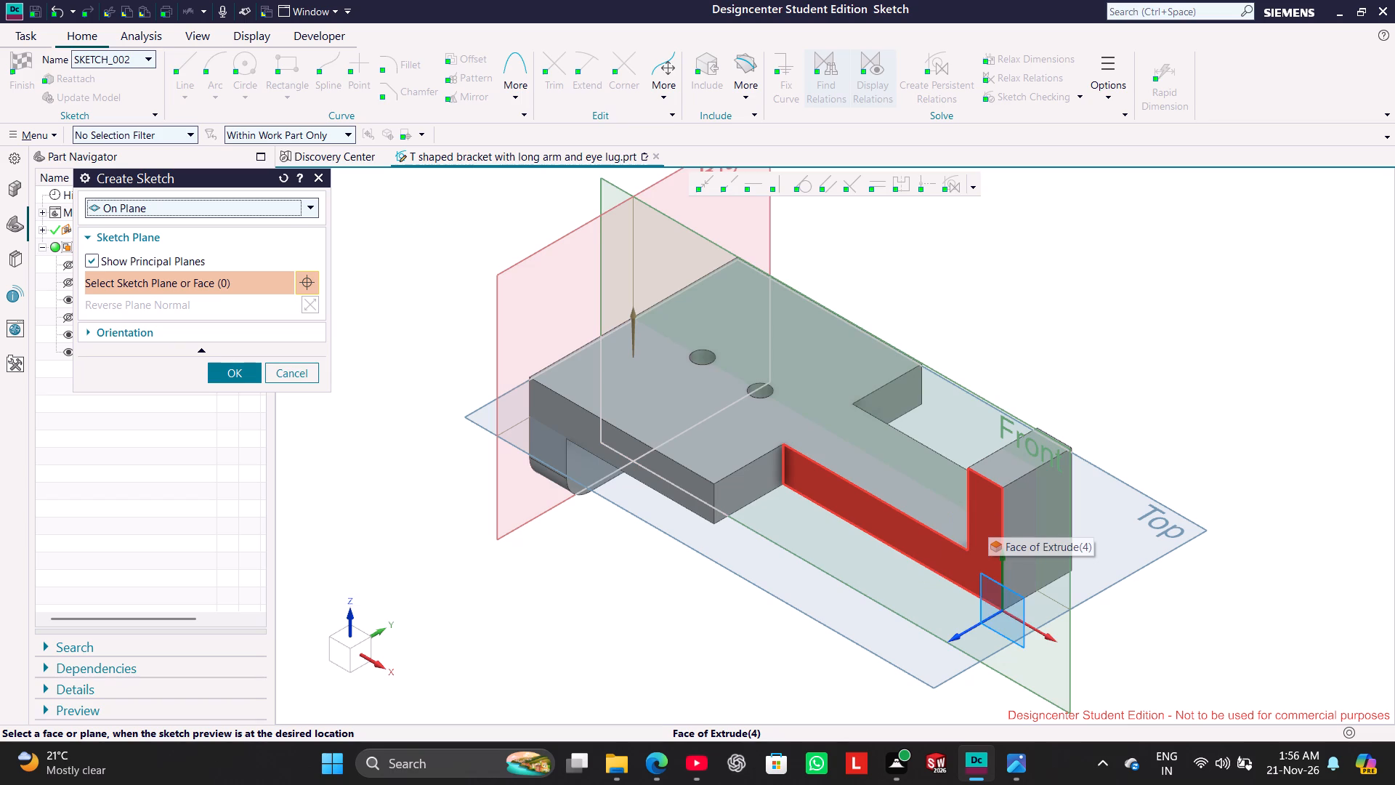
{"action": "left_click", "coordinate": [993, 515]}
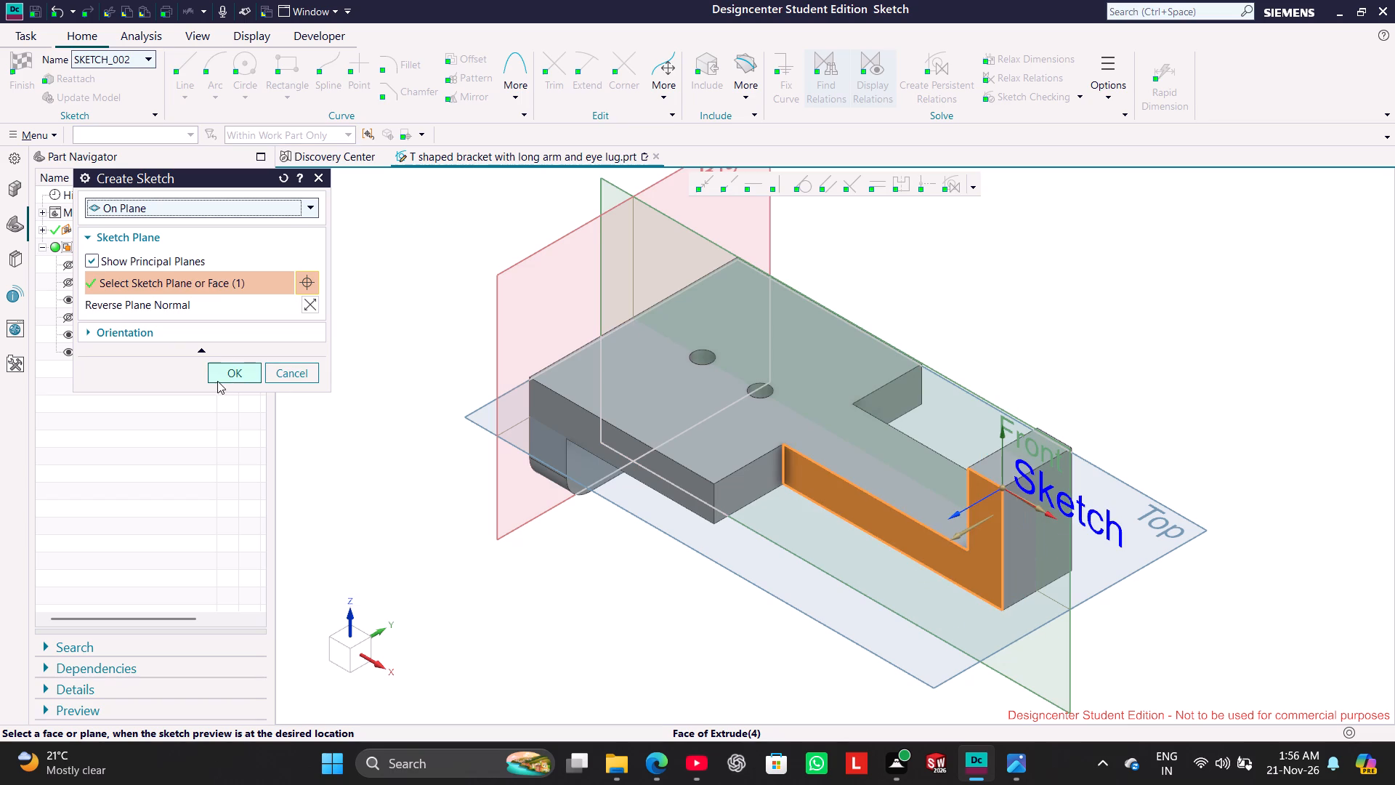
{"action": "left_click", "coordinate": [226, 377]}
{"action": "left_click", "coordinate": [713, 282]}
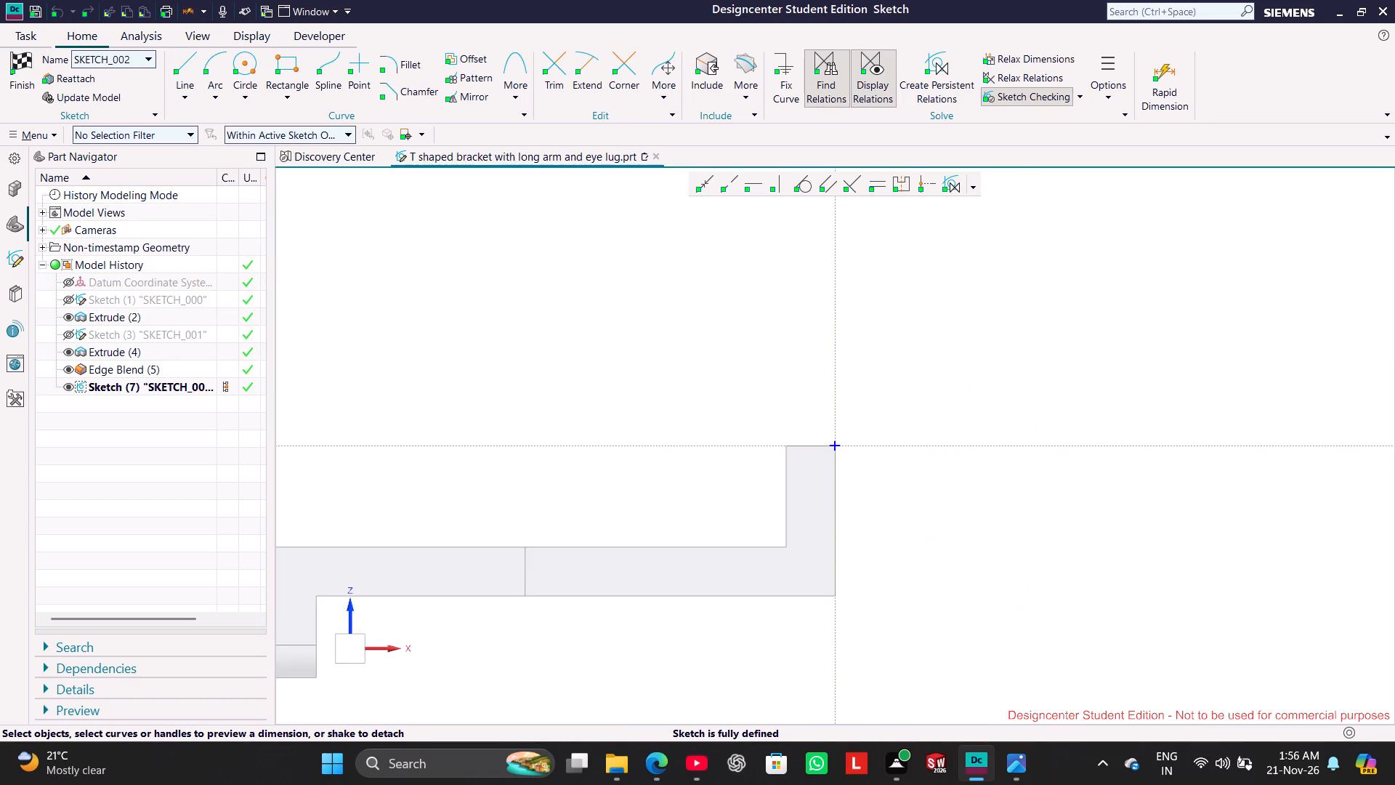
{"action": "left_click", "coordinate": [1004, 760]}
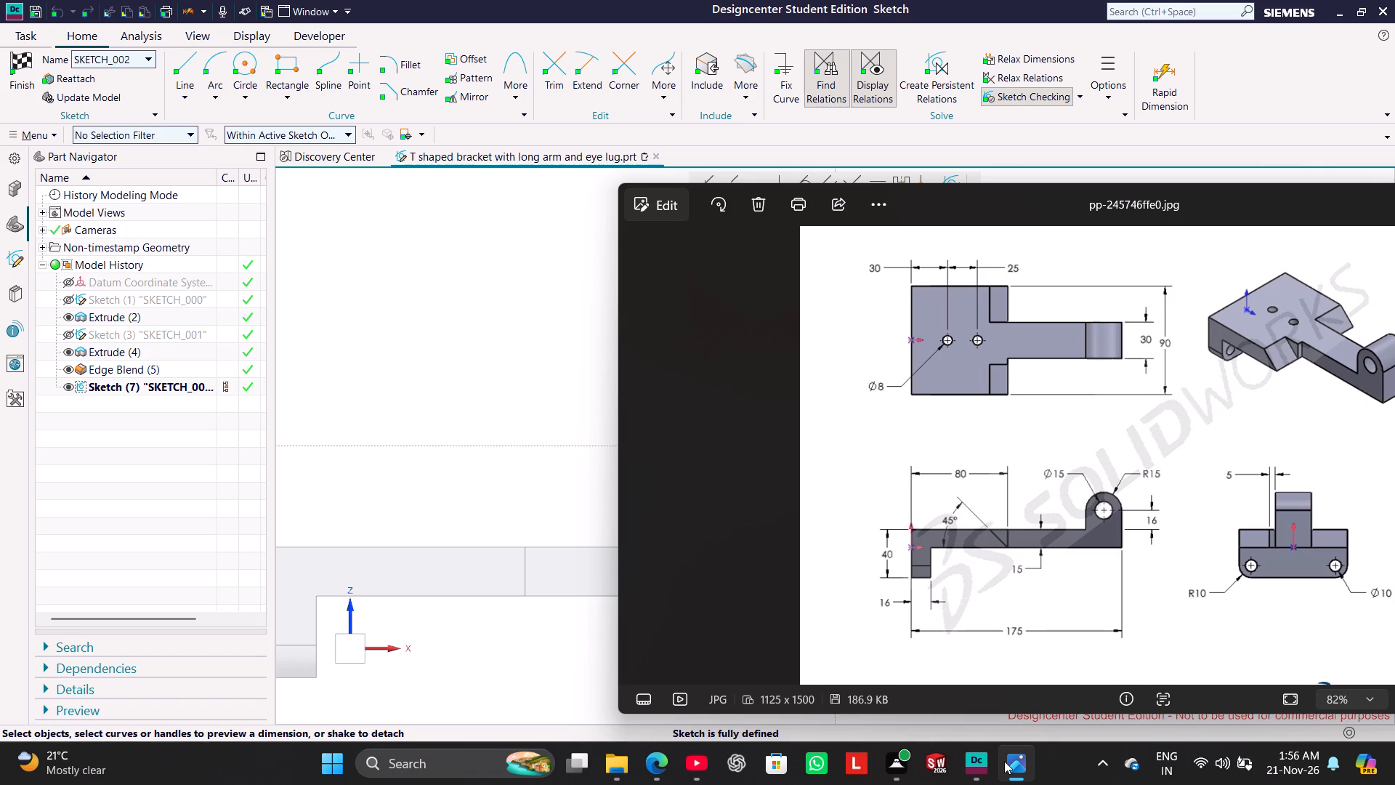
{"action": "left_click", "coordinate": [1004, 761]}
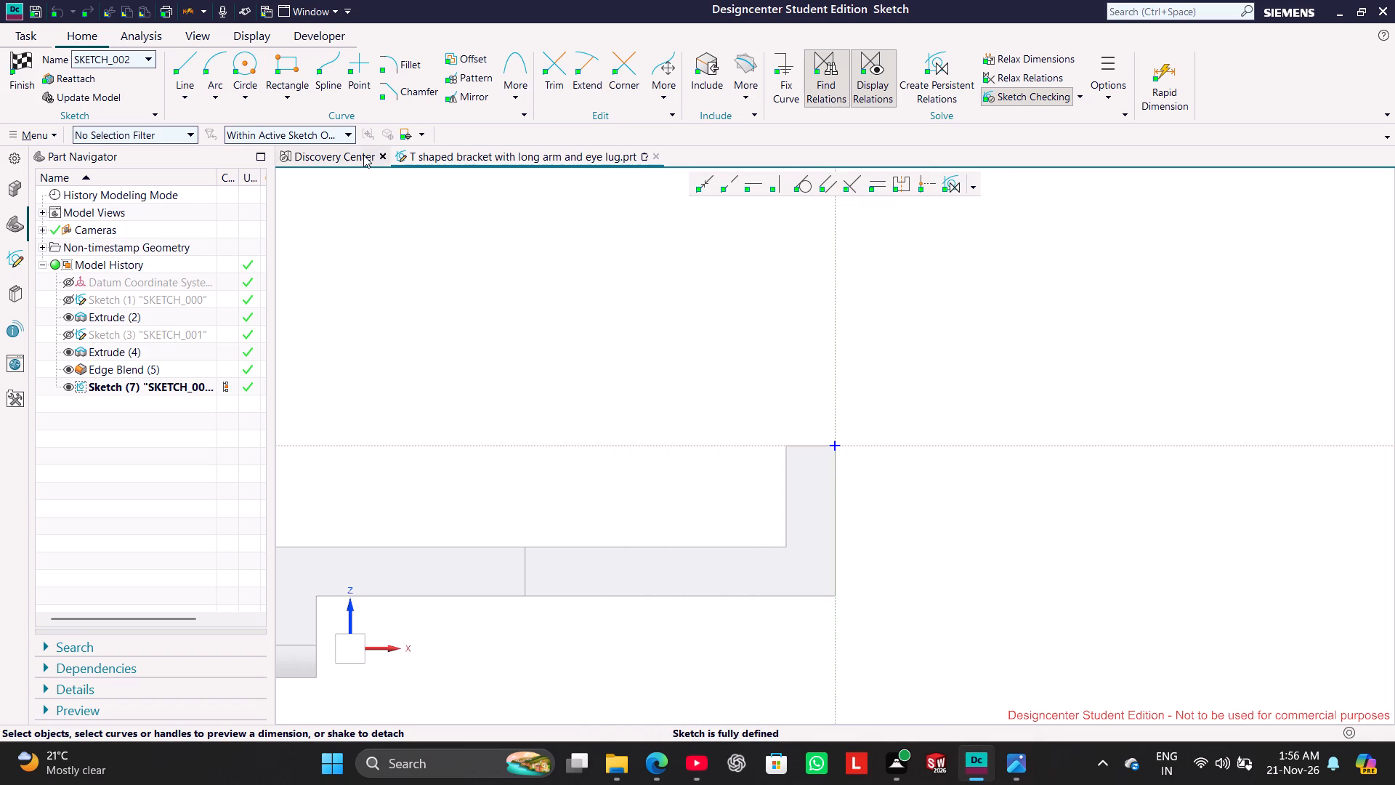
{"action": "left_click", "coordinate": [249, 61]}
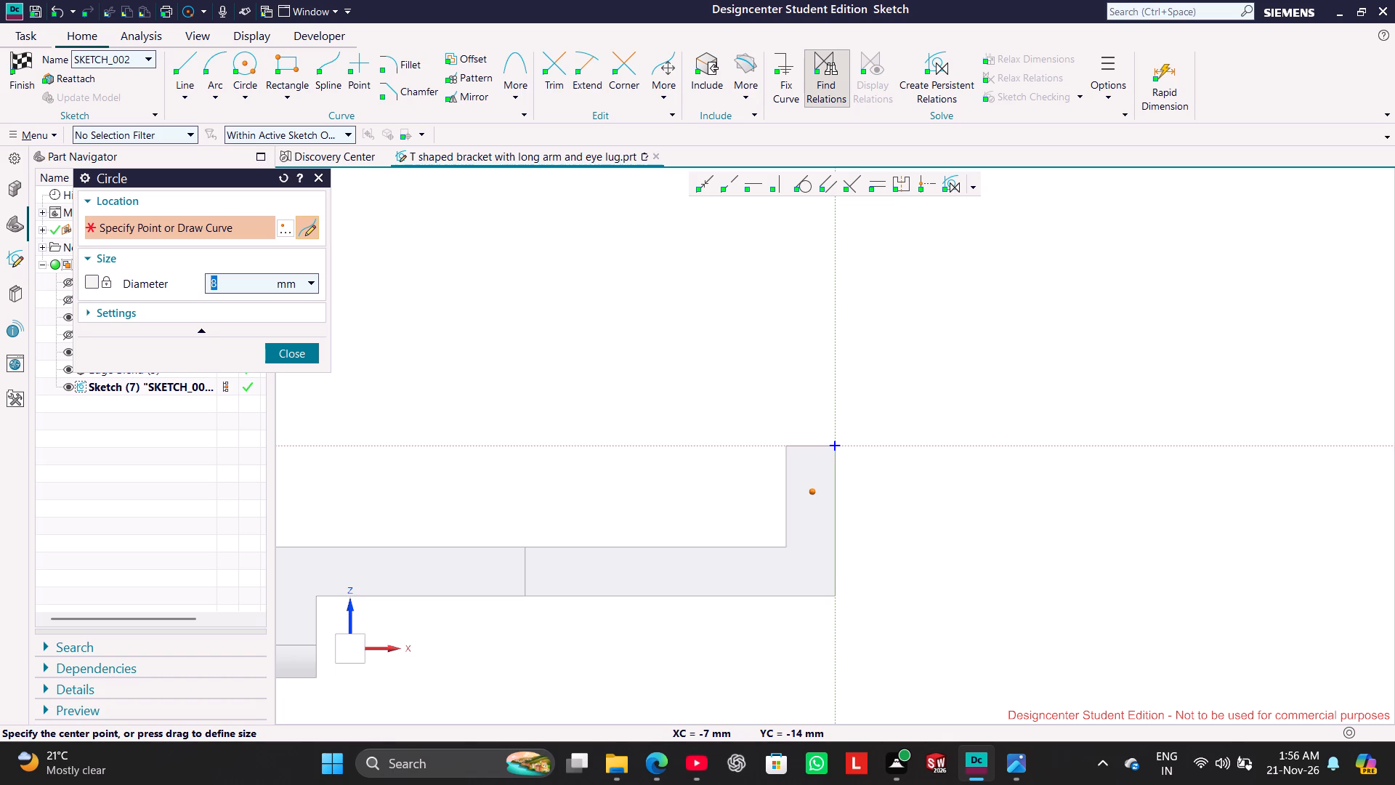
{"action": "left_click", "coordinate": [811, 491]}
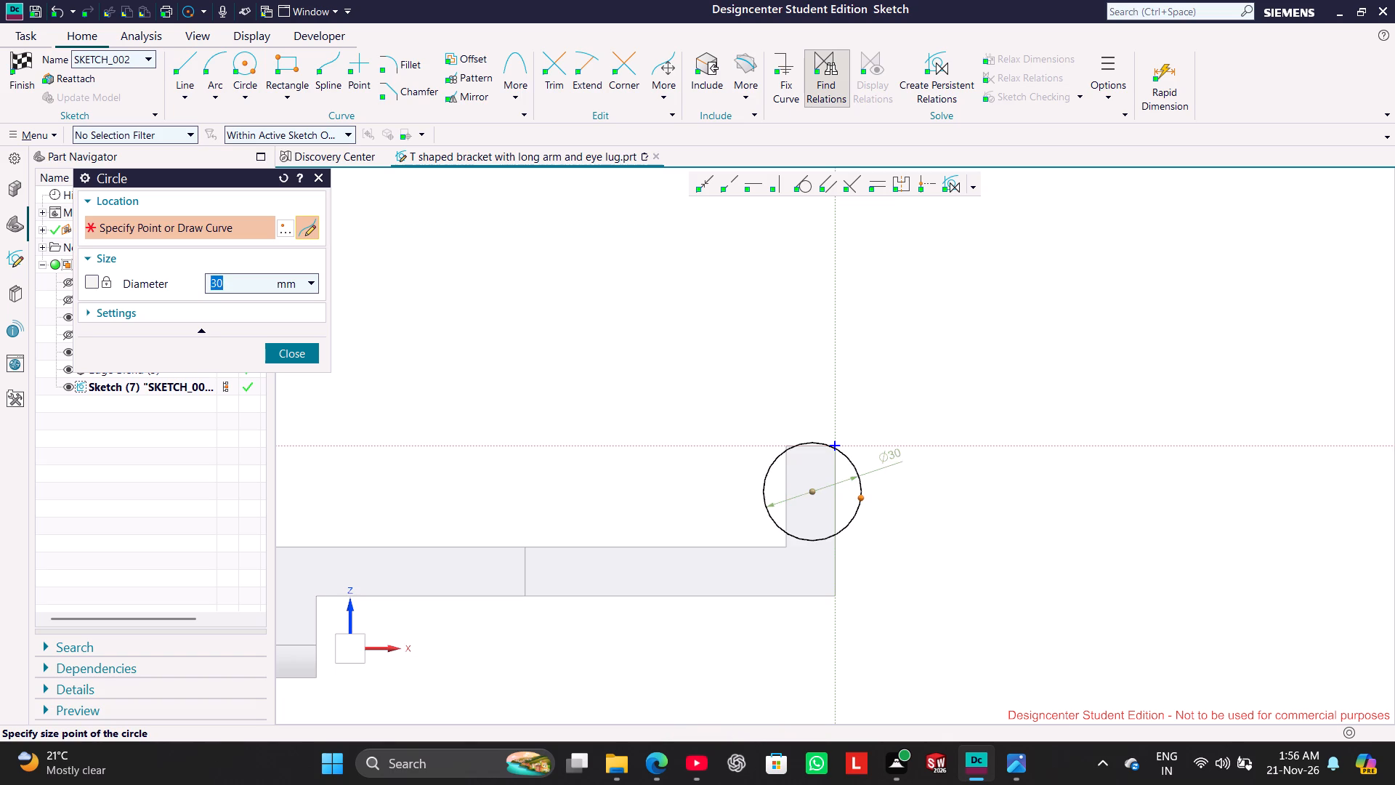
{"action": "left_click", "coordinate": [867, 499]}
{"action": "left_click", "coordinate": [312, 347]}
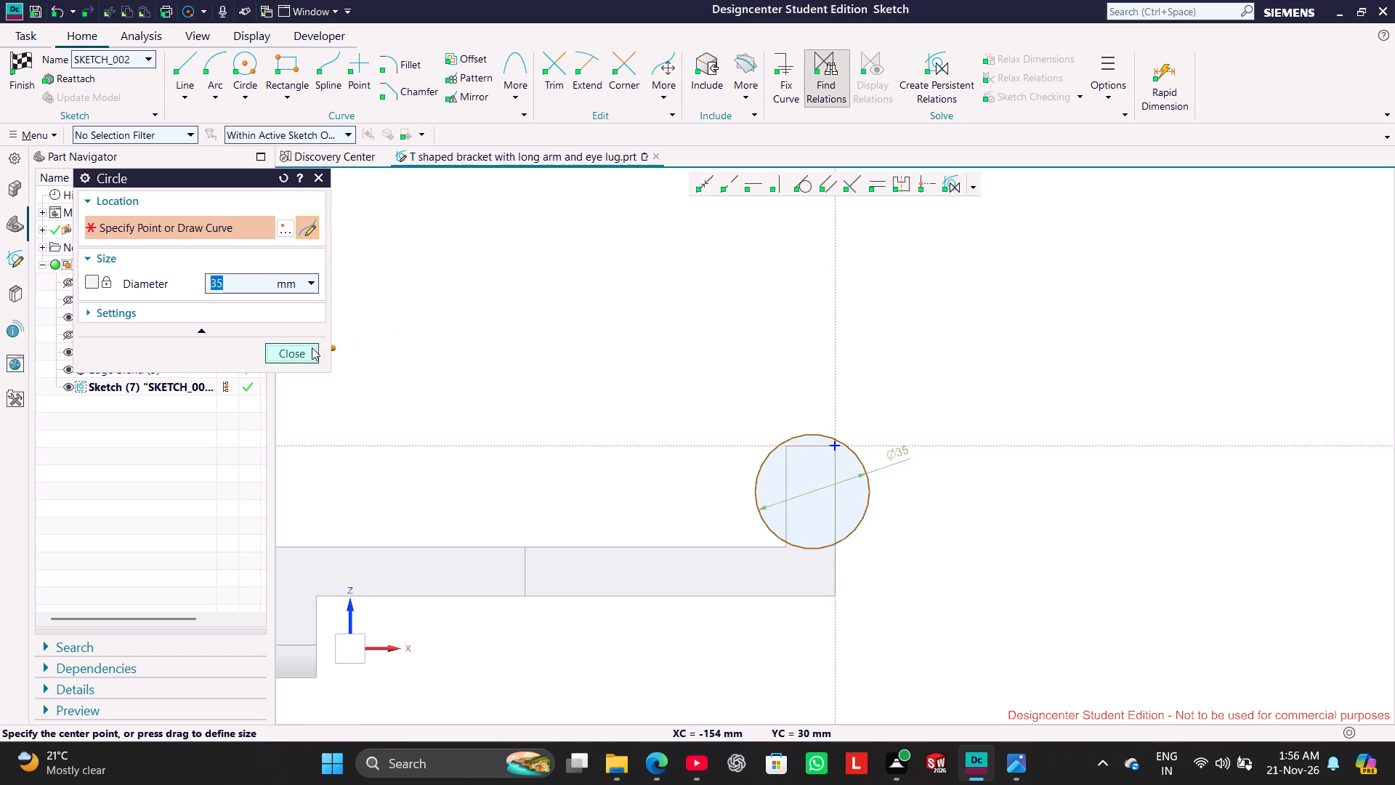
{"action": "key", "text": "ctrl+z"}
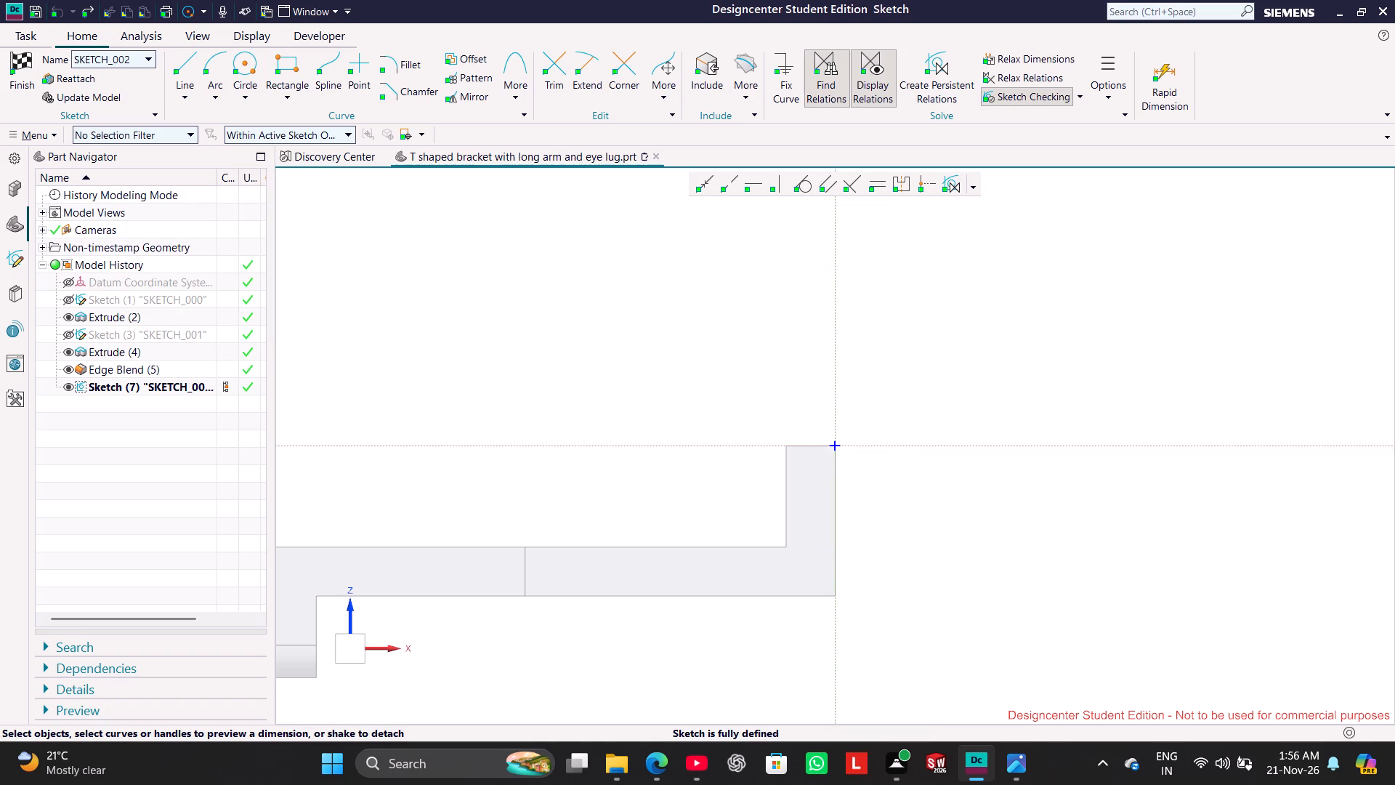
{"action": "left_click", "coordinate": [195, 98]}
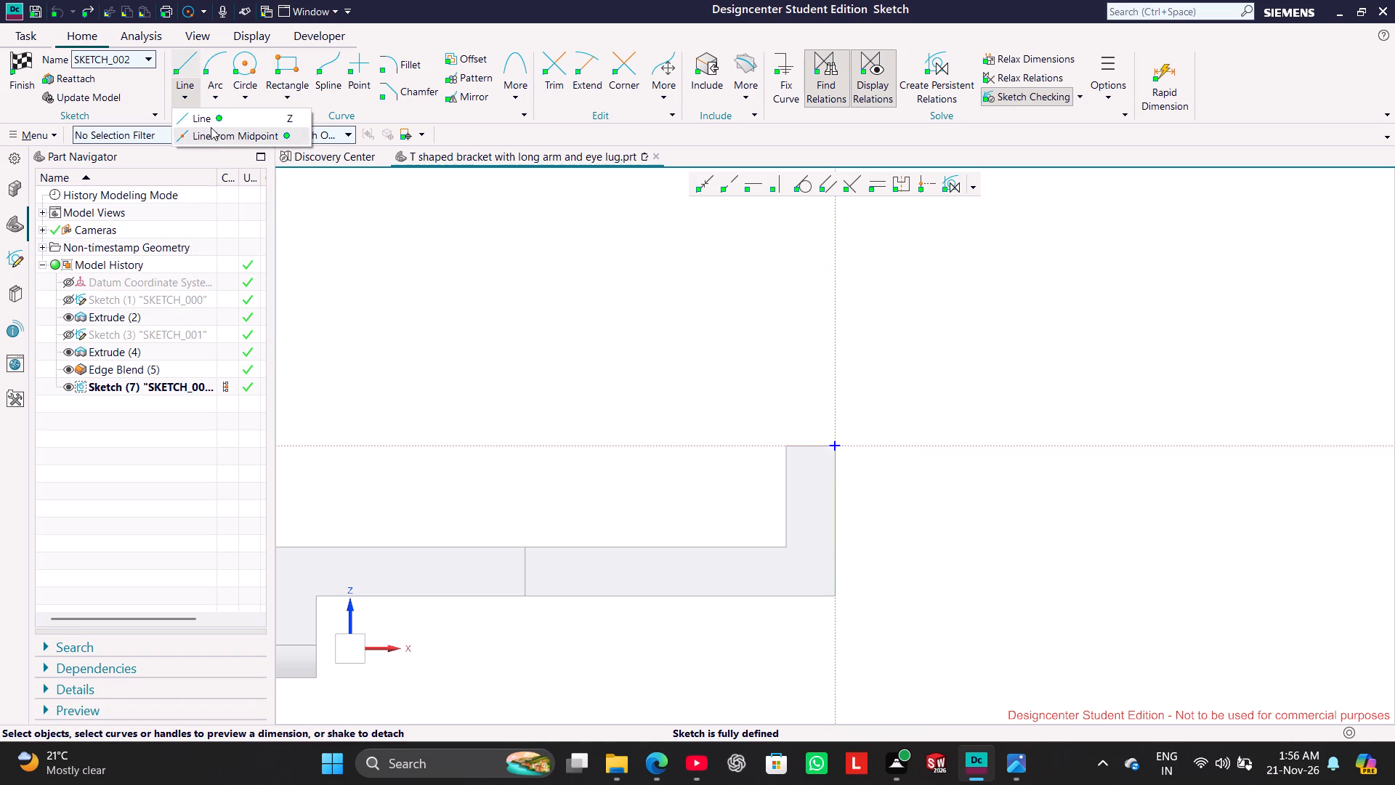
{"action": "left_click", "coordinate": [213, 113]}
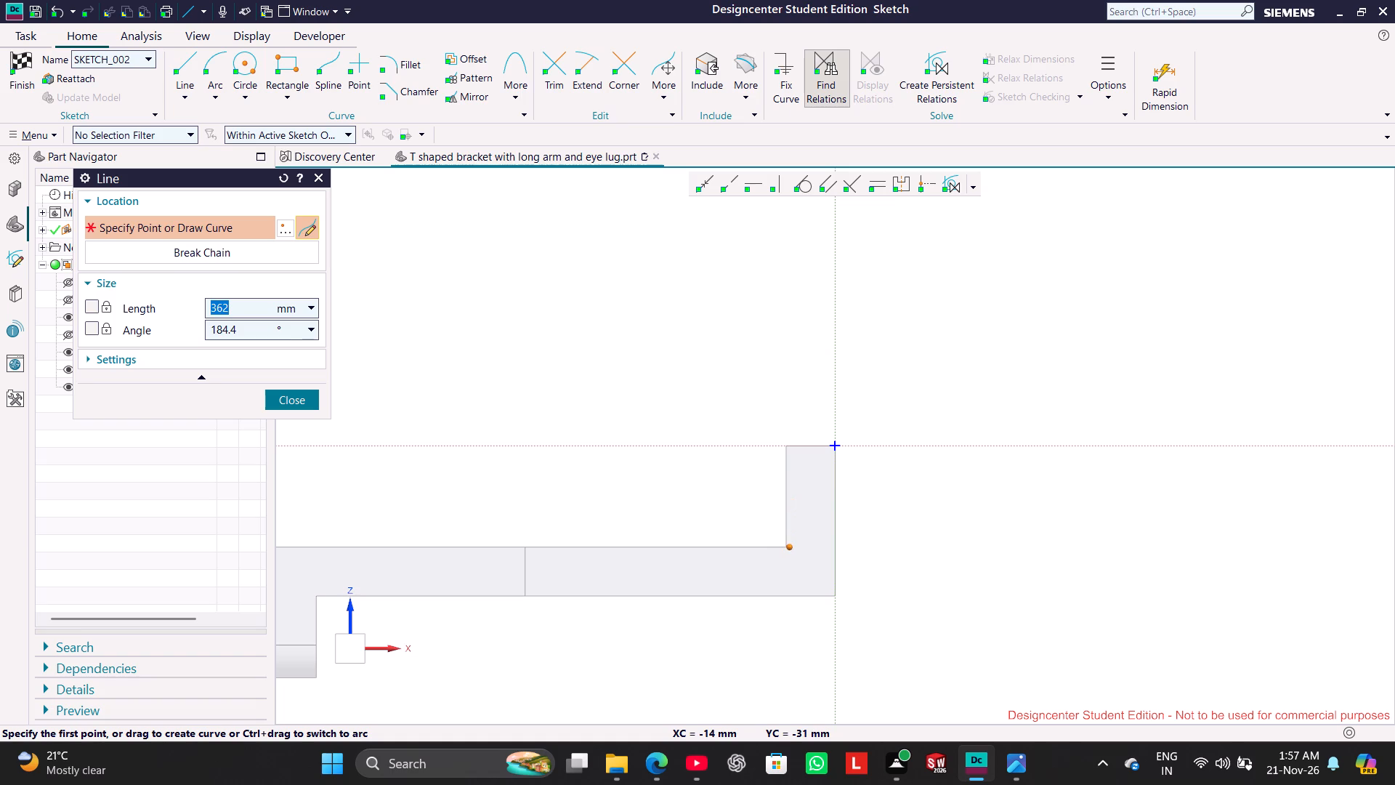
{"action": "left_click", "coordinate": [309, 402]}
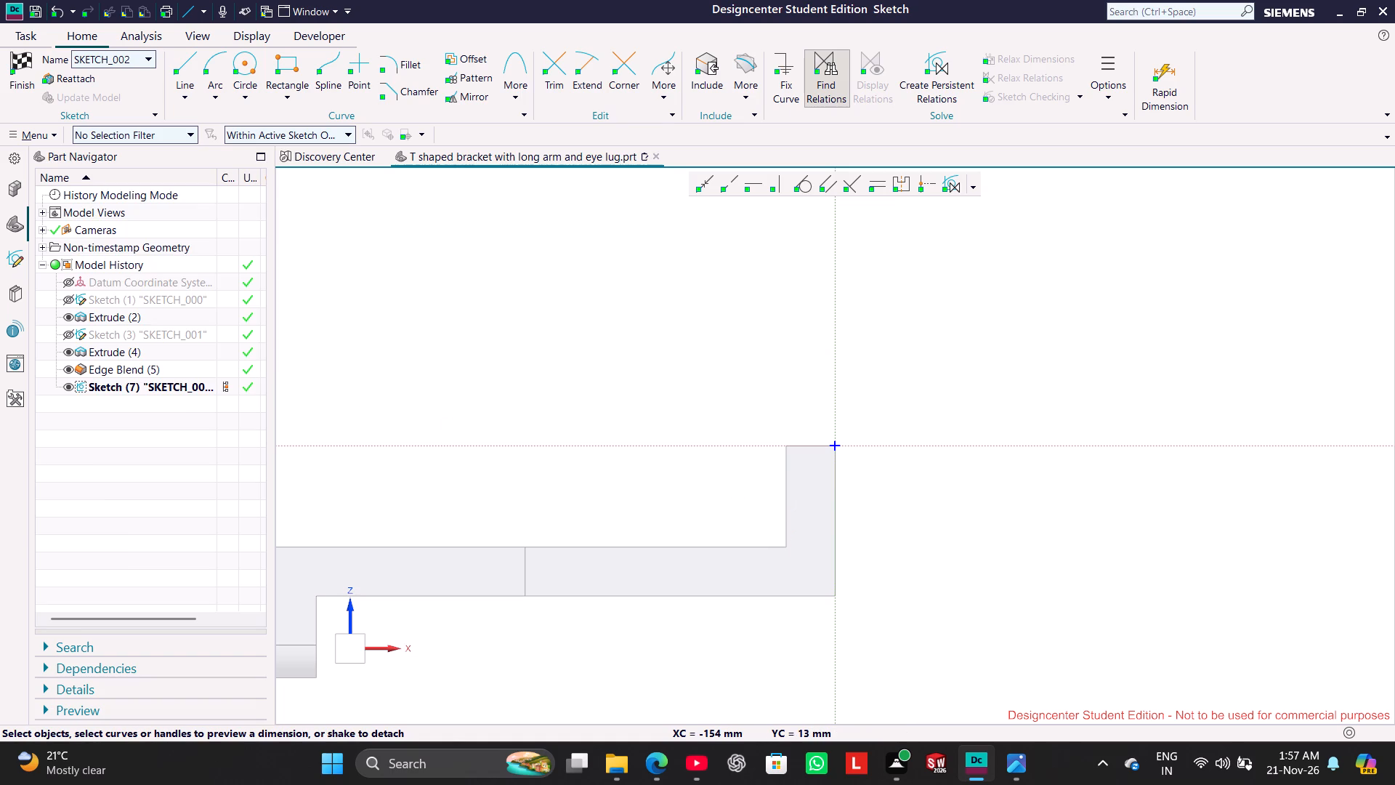
Include the midpoint of the upright end's top edge in the sketch.
{"action": "left_click", "coordinate": [700, 86]}
{"action": "left_click", "coordinate": [816, 445]}
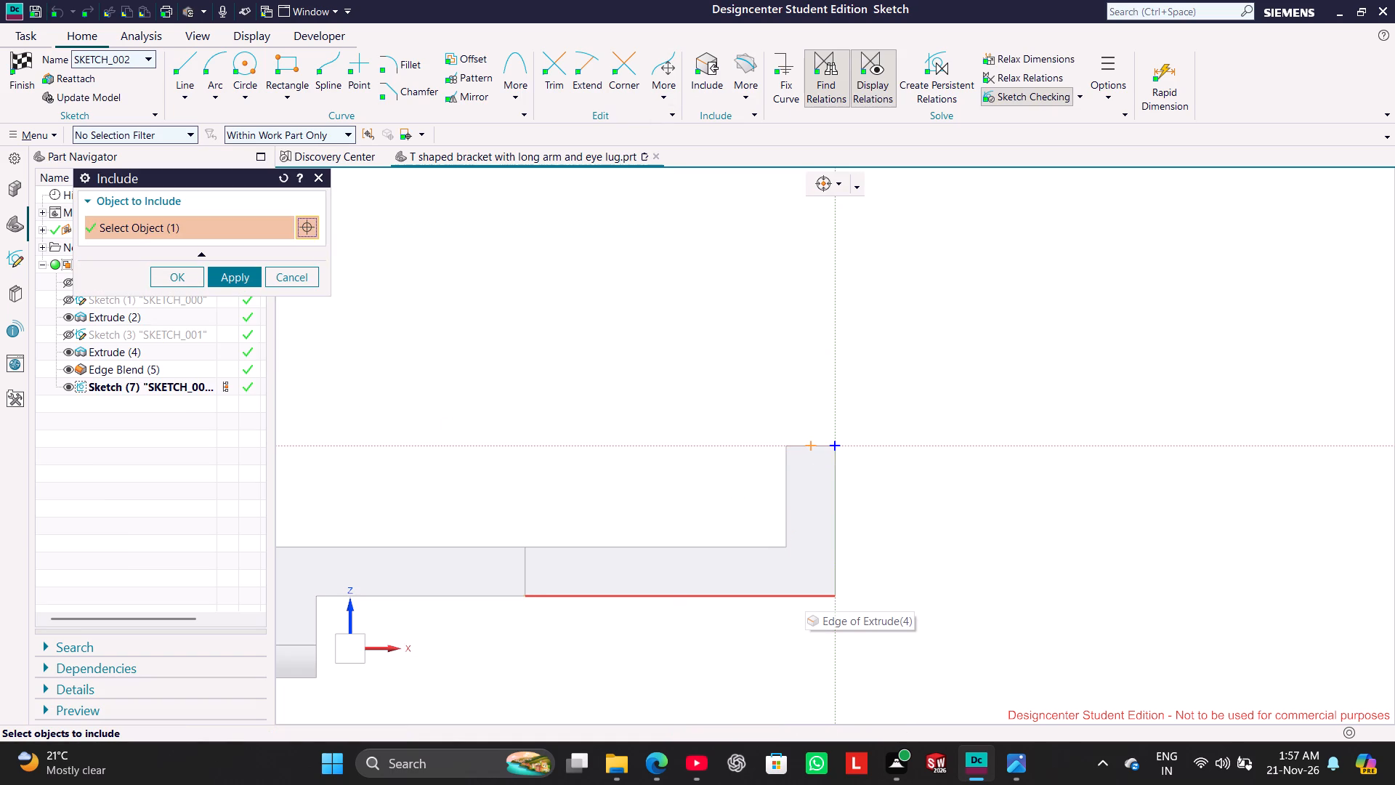
{"action": "left_click", "coordinate": [245, 275]}
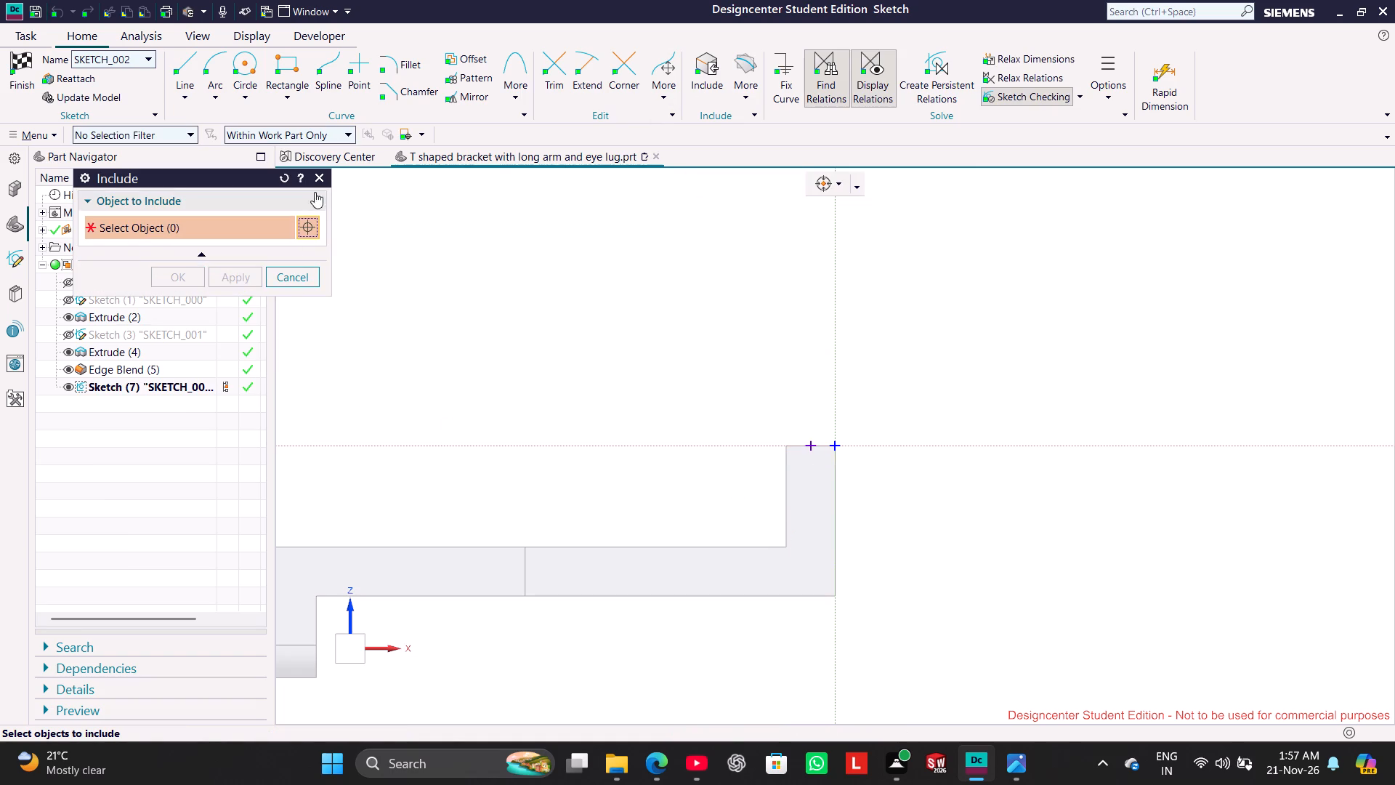
{"action": "left_click", "coordinate": [317, 175]}
Sketch a vertical line down from the included midpoint and dimension its length at 15 mm.
{"action": "left_click", "coordinate": [177, 65]}
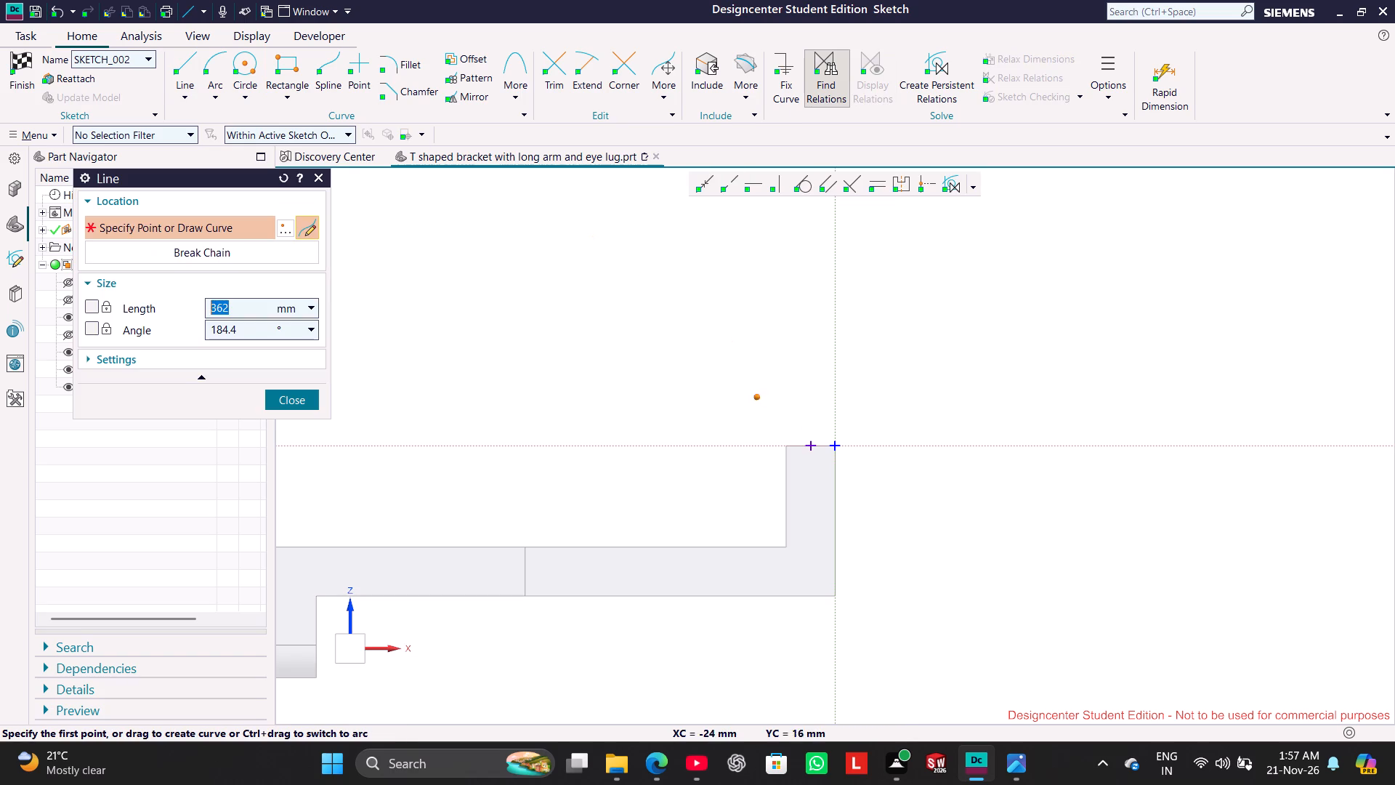
{"action": "left_click", "coordinate": [817, 443]}
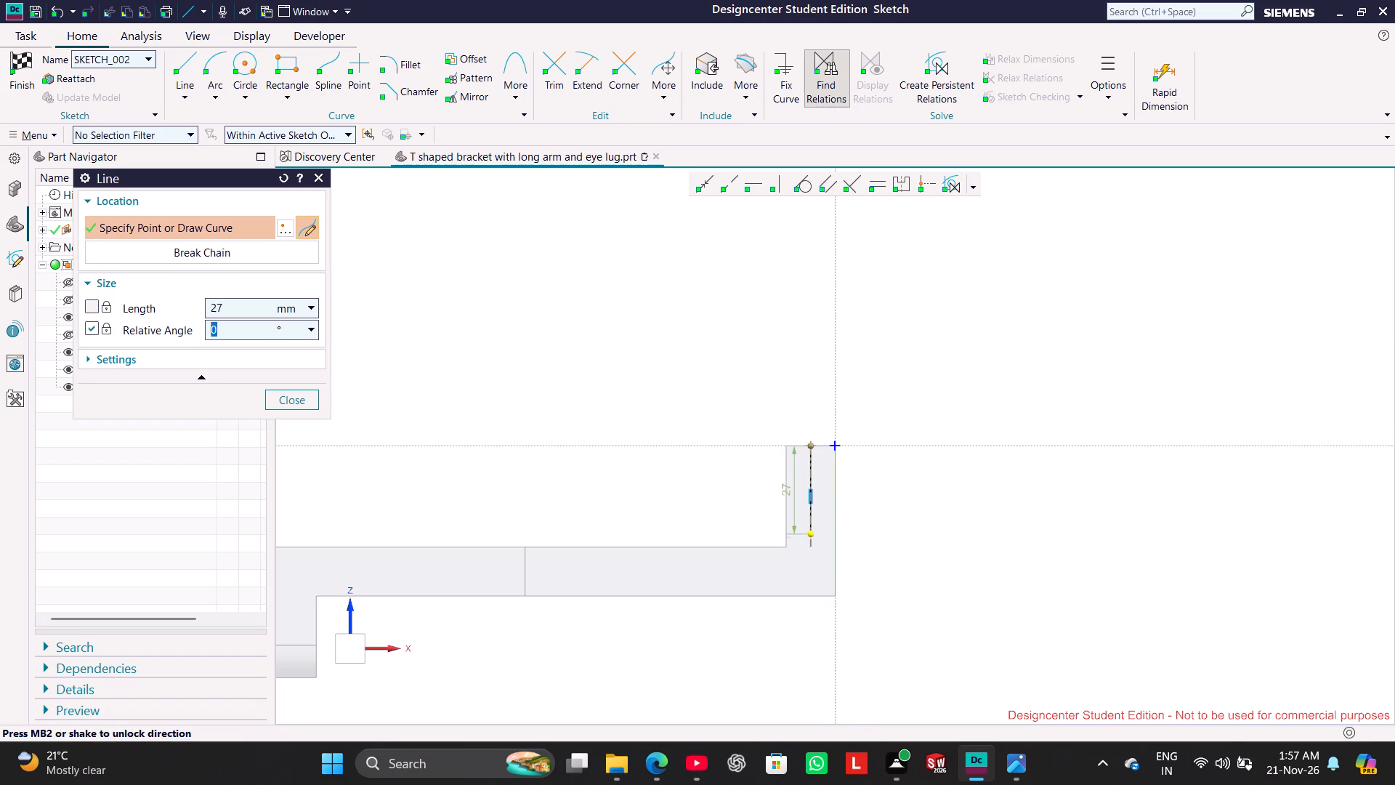
{"action": "left_click", "coordinate": [825, 495]}
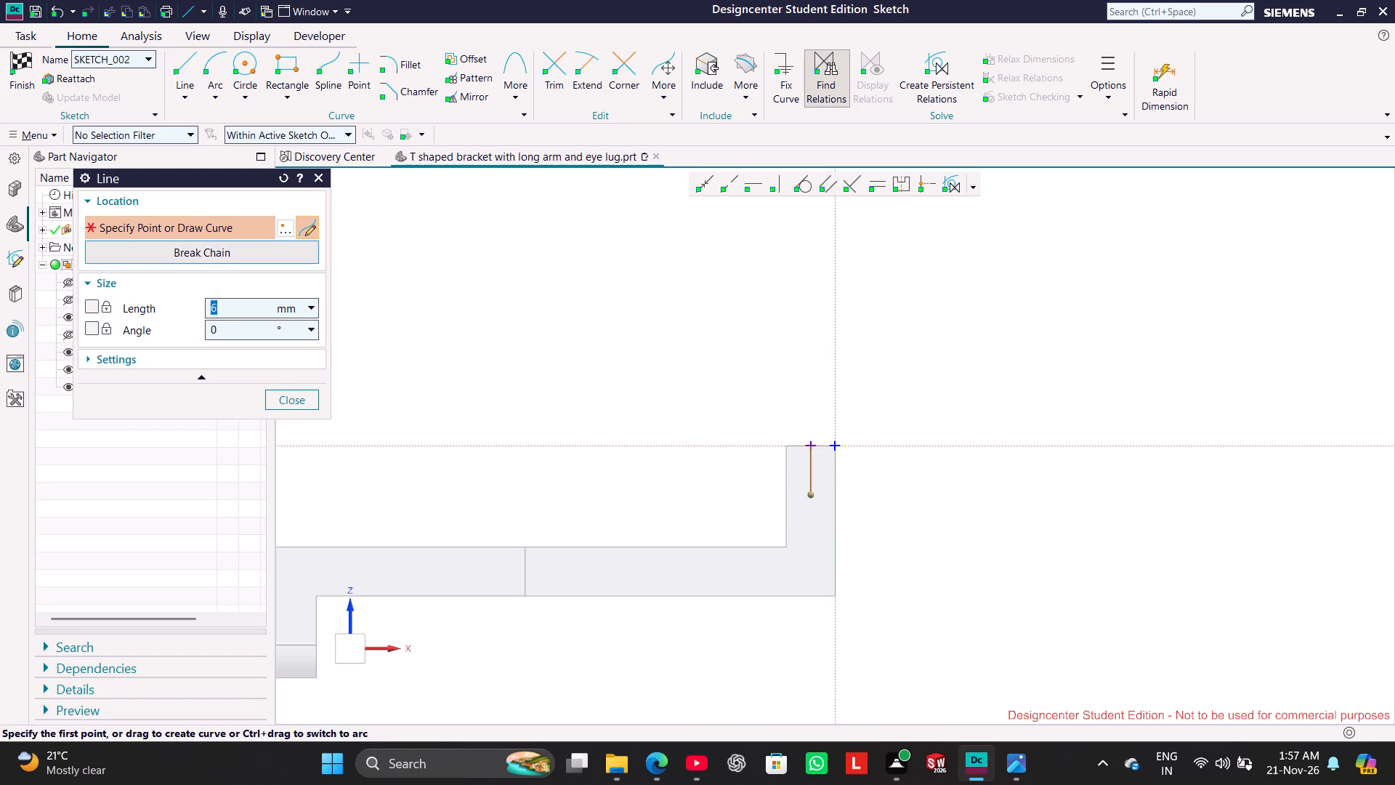
{"action": "left_click", "coordinate": [306, 404]}
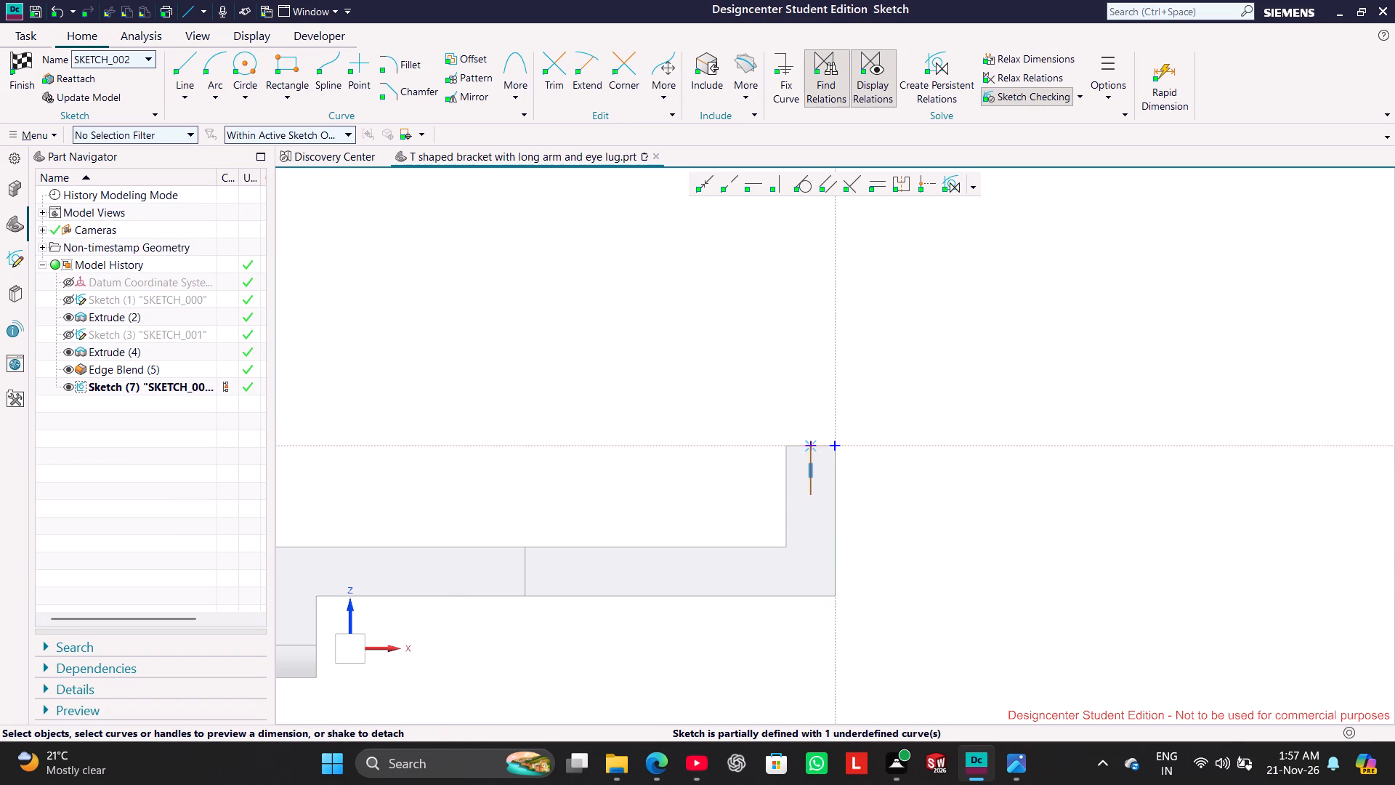
{"action": "scroll", "coordinate": [859, 486], "scroll_direction": "up", "scroll_amount": 2}
{"action": "left_click", "coordinate": [787, 444]}
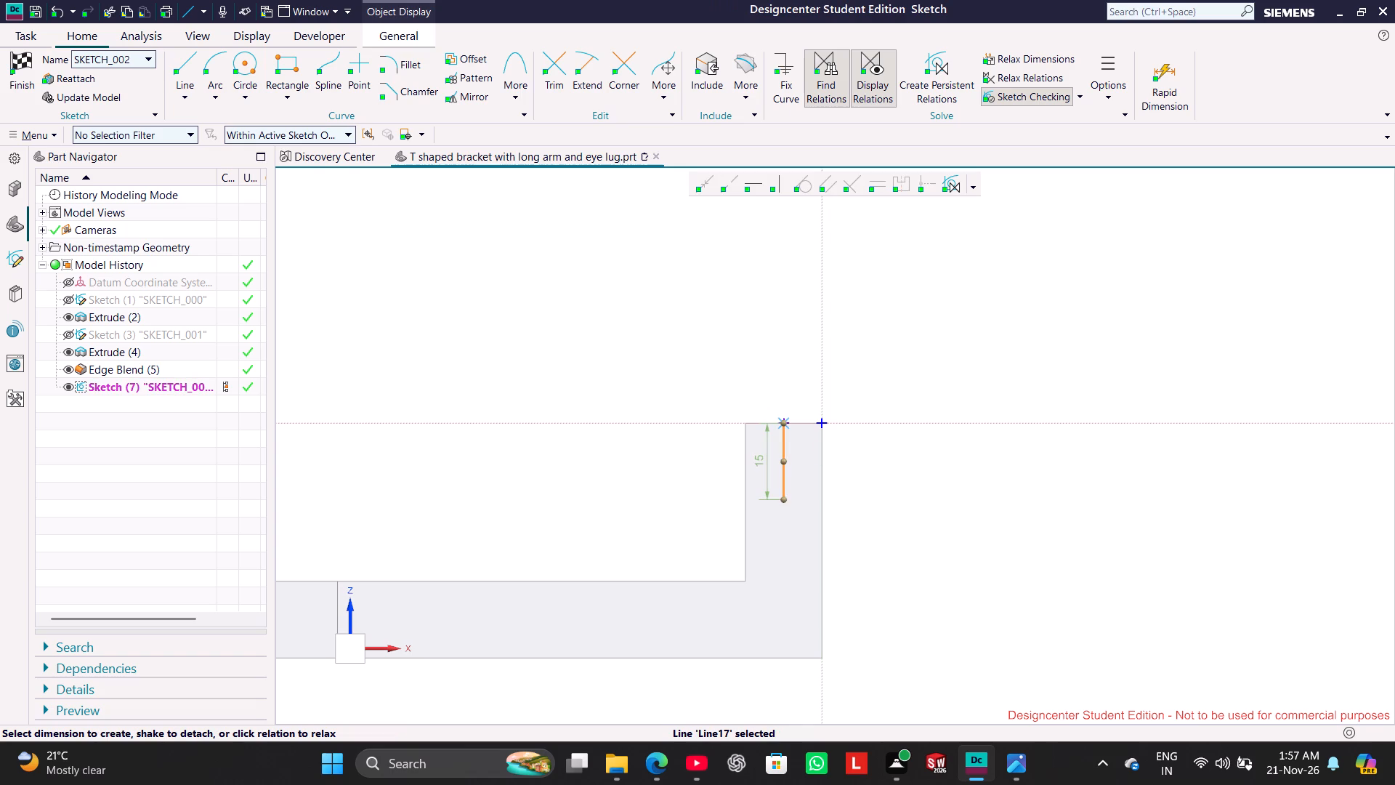
{"action": "double_click", "coordinate": [753, 462]}
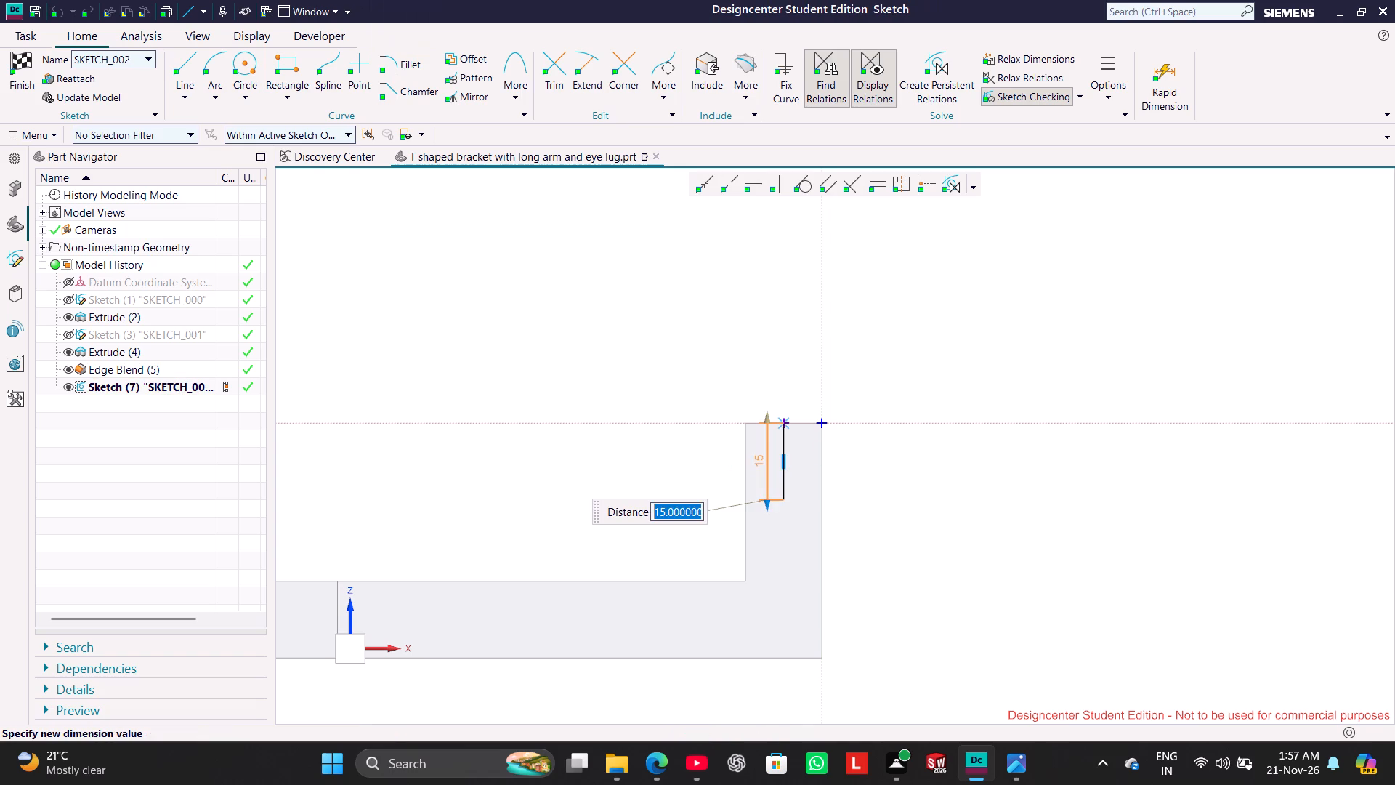
{"action": "left_click", "coordinate": [619, 462]}
{"action": "left_click", "coordinate": [631, 342]}
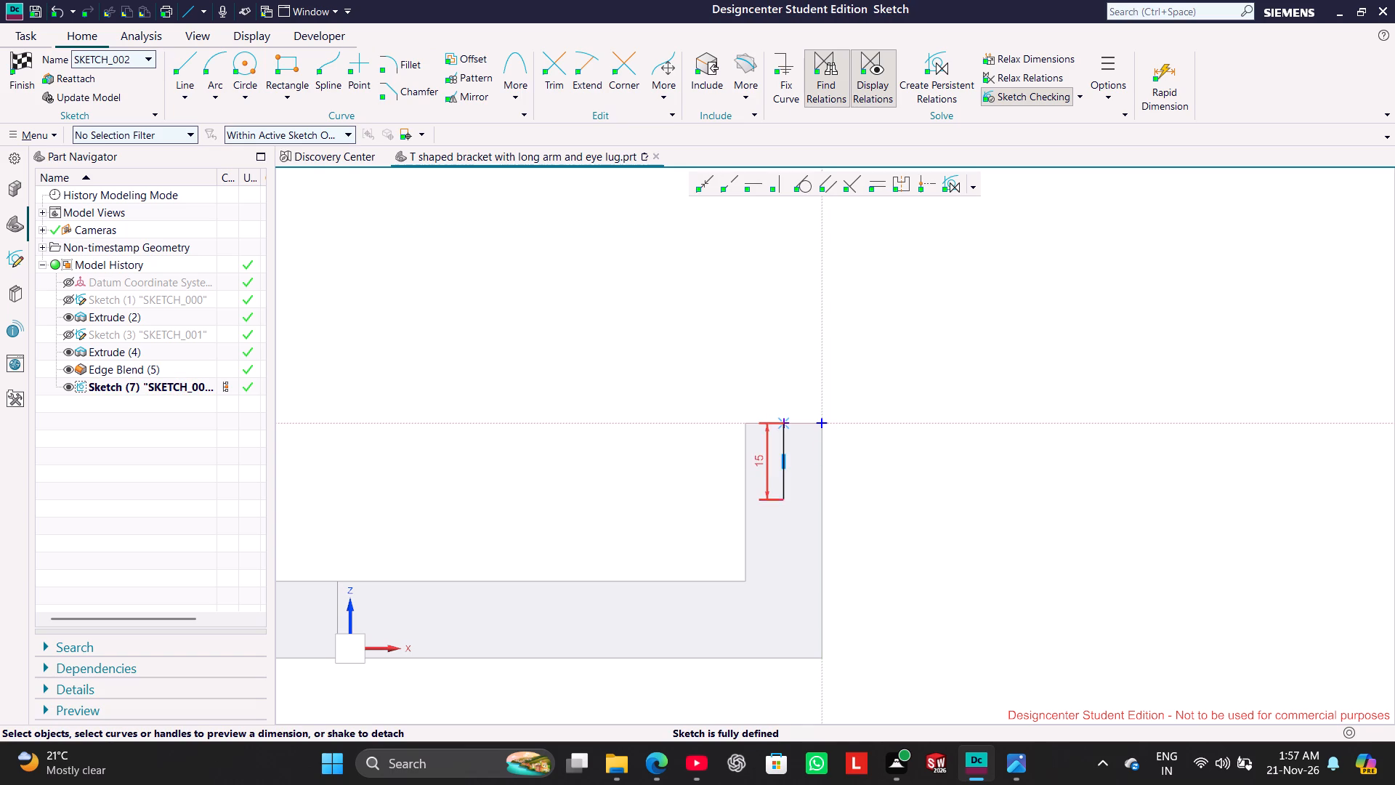
Convert the 15 mm vertical line to a reference line.
{"action": "right_click", "coordinate": [781, 443]}
{"action": "left_click", "coordinate": [804, 430]}
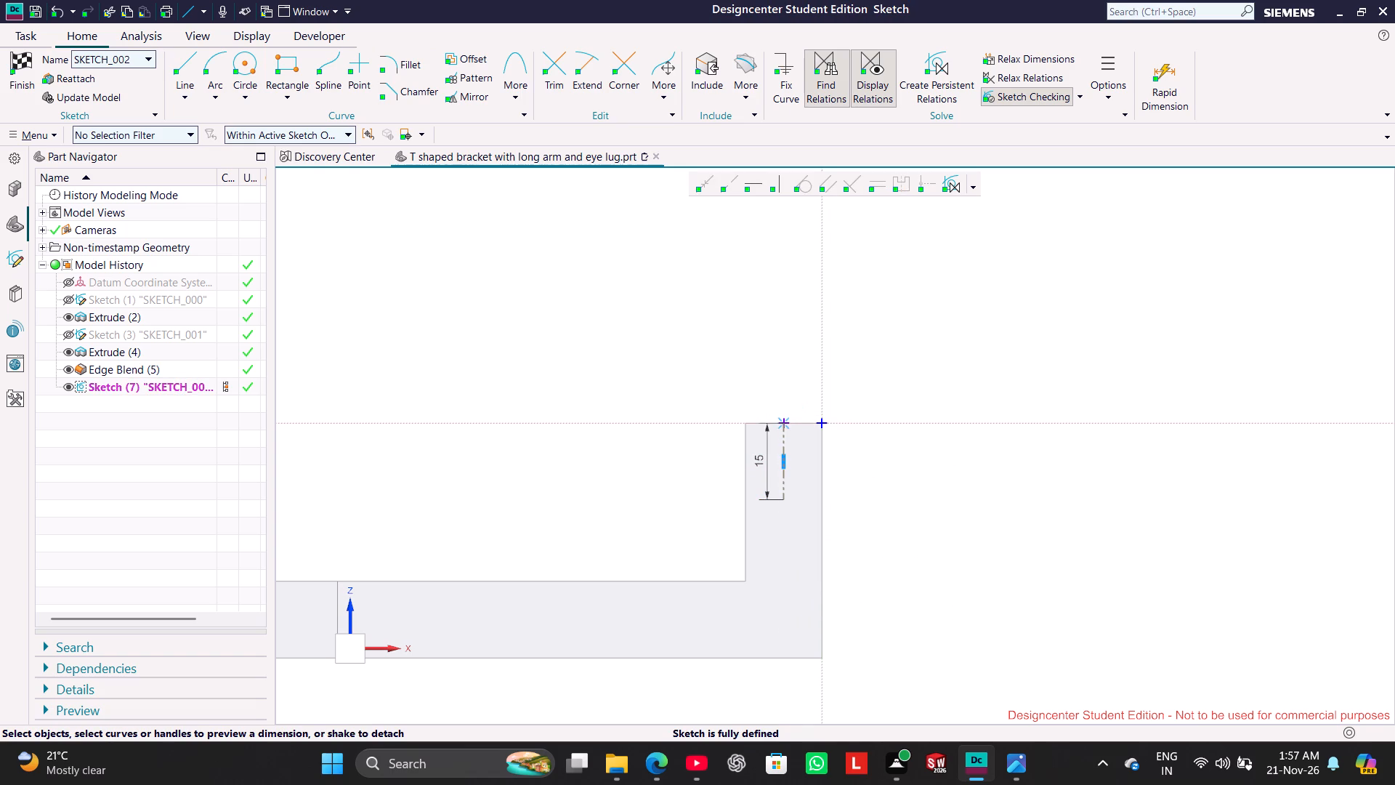
{"action": "left_click", "coordinate": [716, 331]}
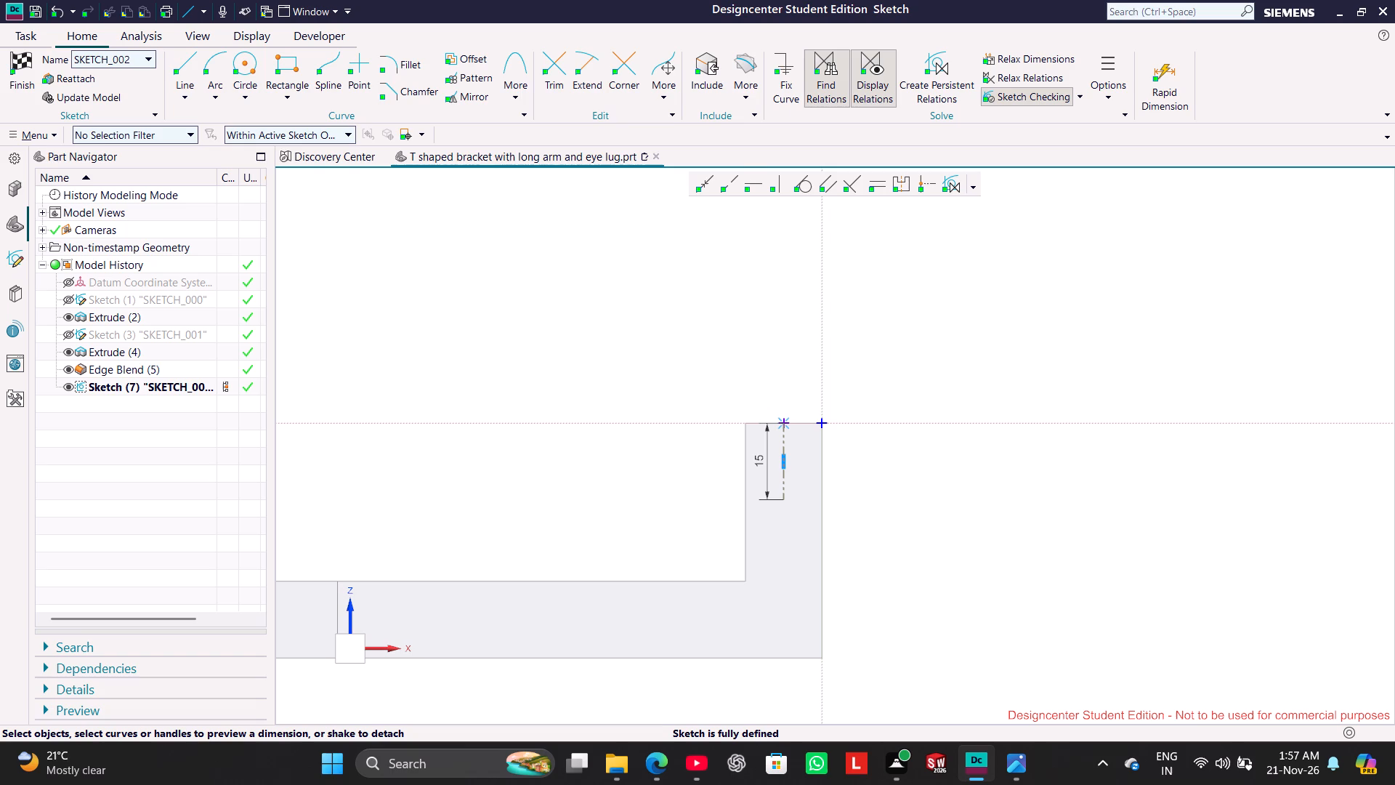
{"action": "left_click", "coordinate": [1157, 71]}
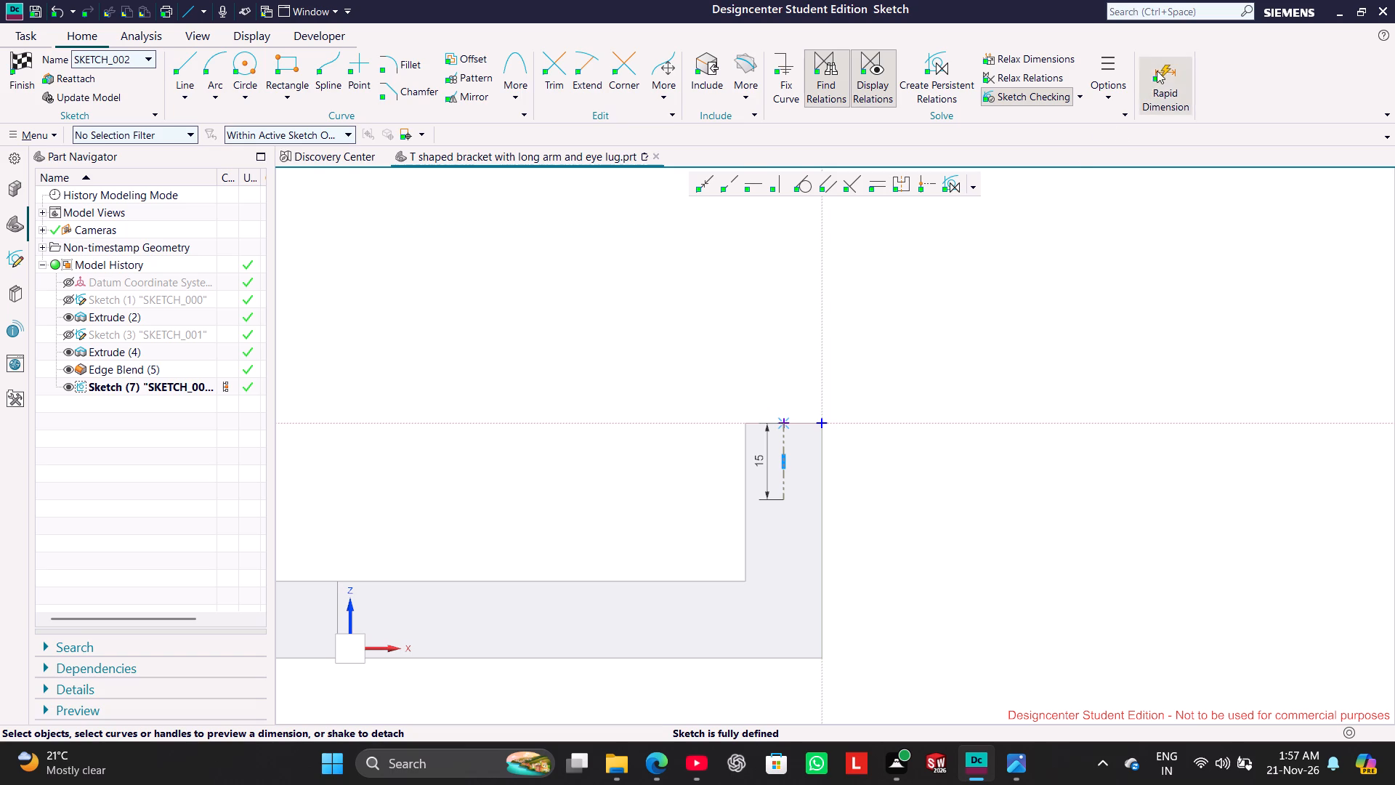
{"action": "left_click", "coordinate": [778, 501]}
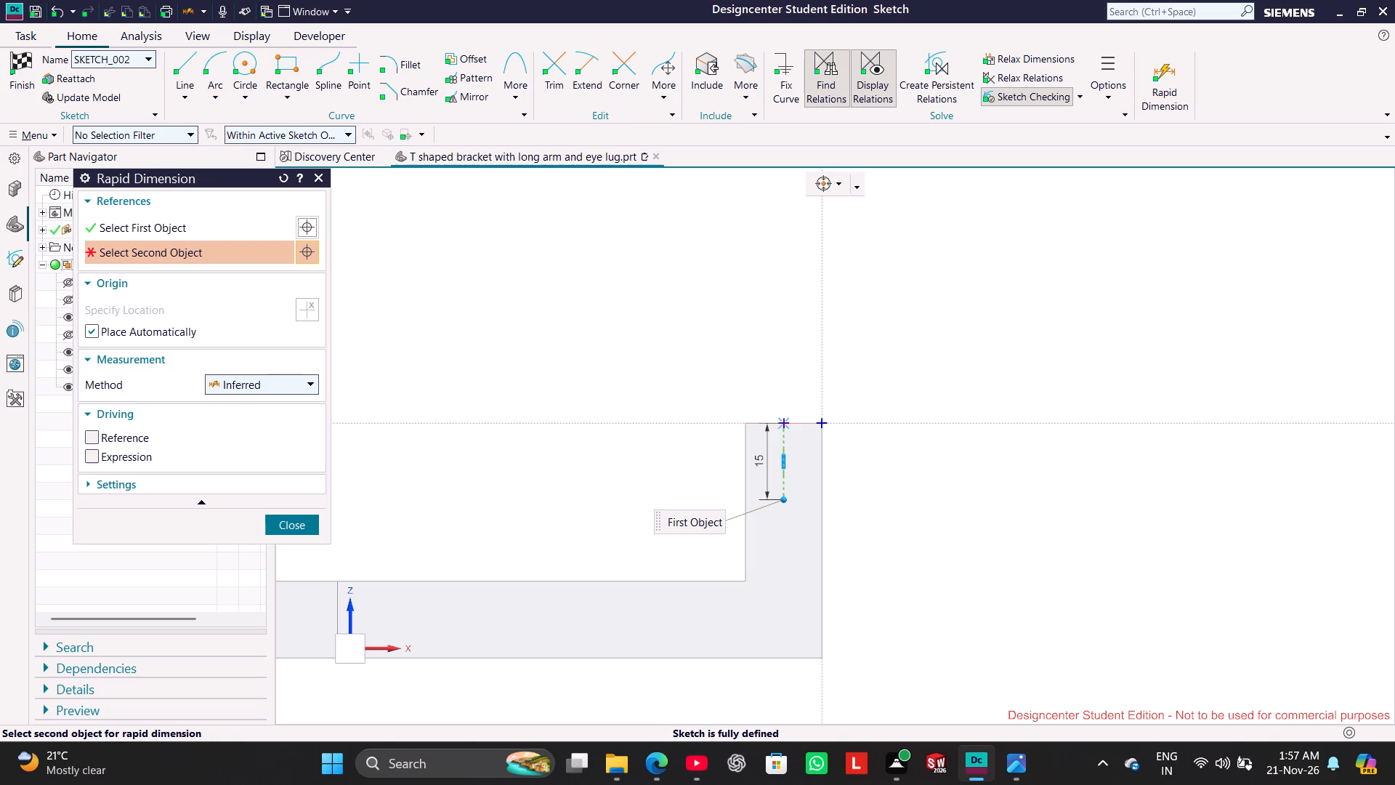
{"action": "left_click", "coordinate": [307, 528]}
Include the inner vertical edge of the upright end in the sketch.
{"action": "scroll", "coordinate": [575, 511], "scroll_direction": "down", "scroll_amount": 1}
{"action": "scroll", "coordinate": [444, 480], "scroll_direction": "down", "scroll_amount": 3}
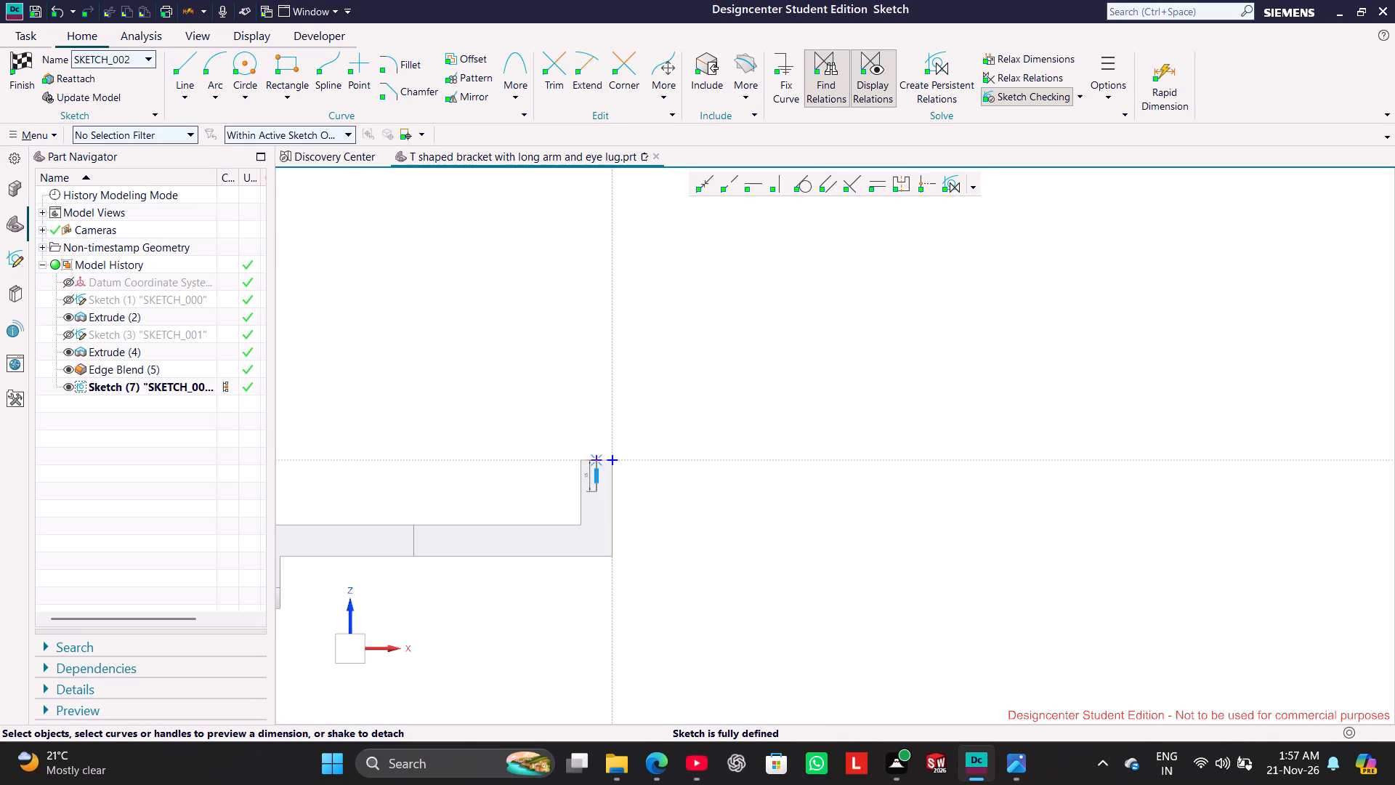
{"action": "middle_click_drag", "start_coordinate": [452, 344], "coordinate": [493, 349], "text": "shift"}
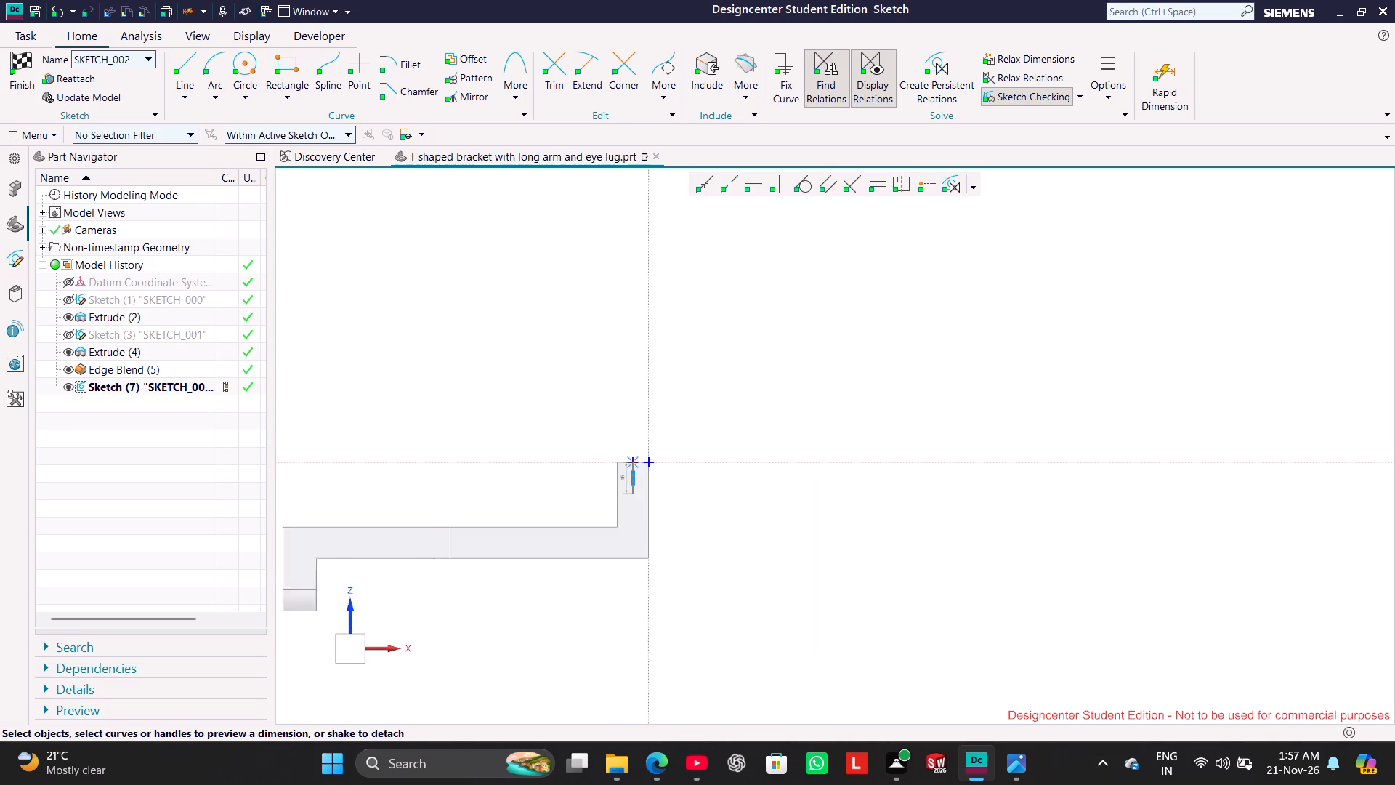
{"action": "middle_click_drag", "start_coordinate": [493, 349], "coordinate": [726, 337], "text": "shift"}
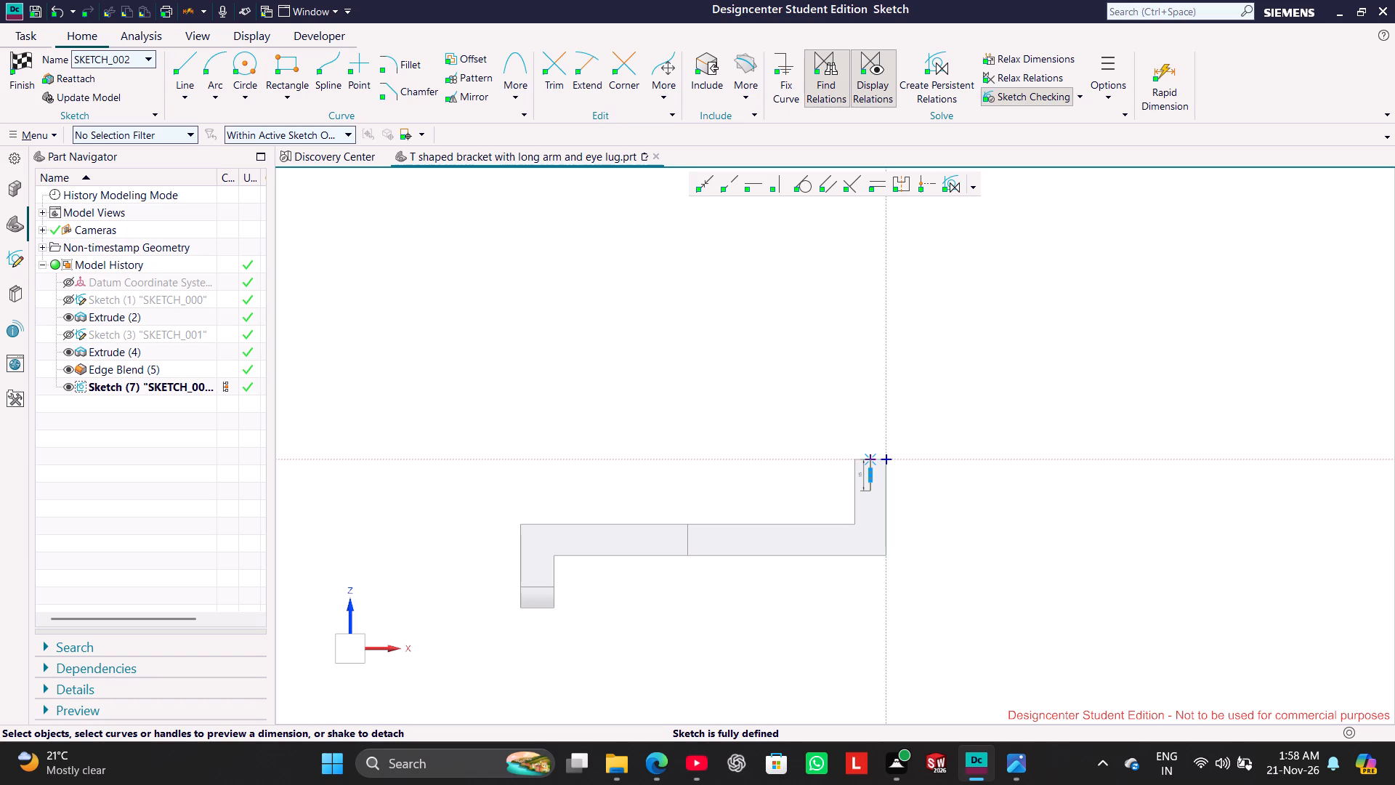
{"action": "scroll", "coordinate": [978, 476], "scroll_direction": "up", "scroll_amount": 1}
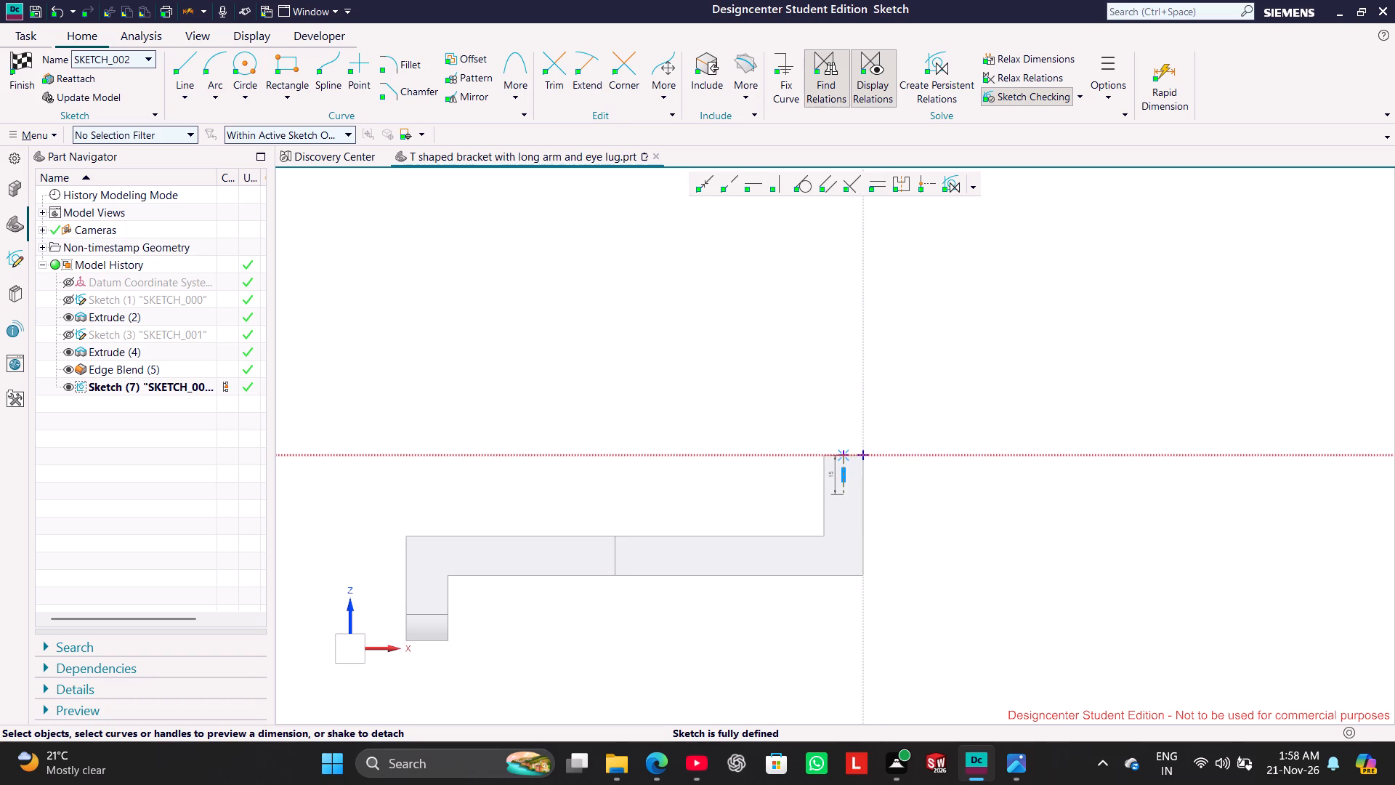
{"action": "left_click", "coordinate": [705, 82]}
{"action": "left_click", "coordinate": [825, 516]}
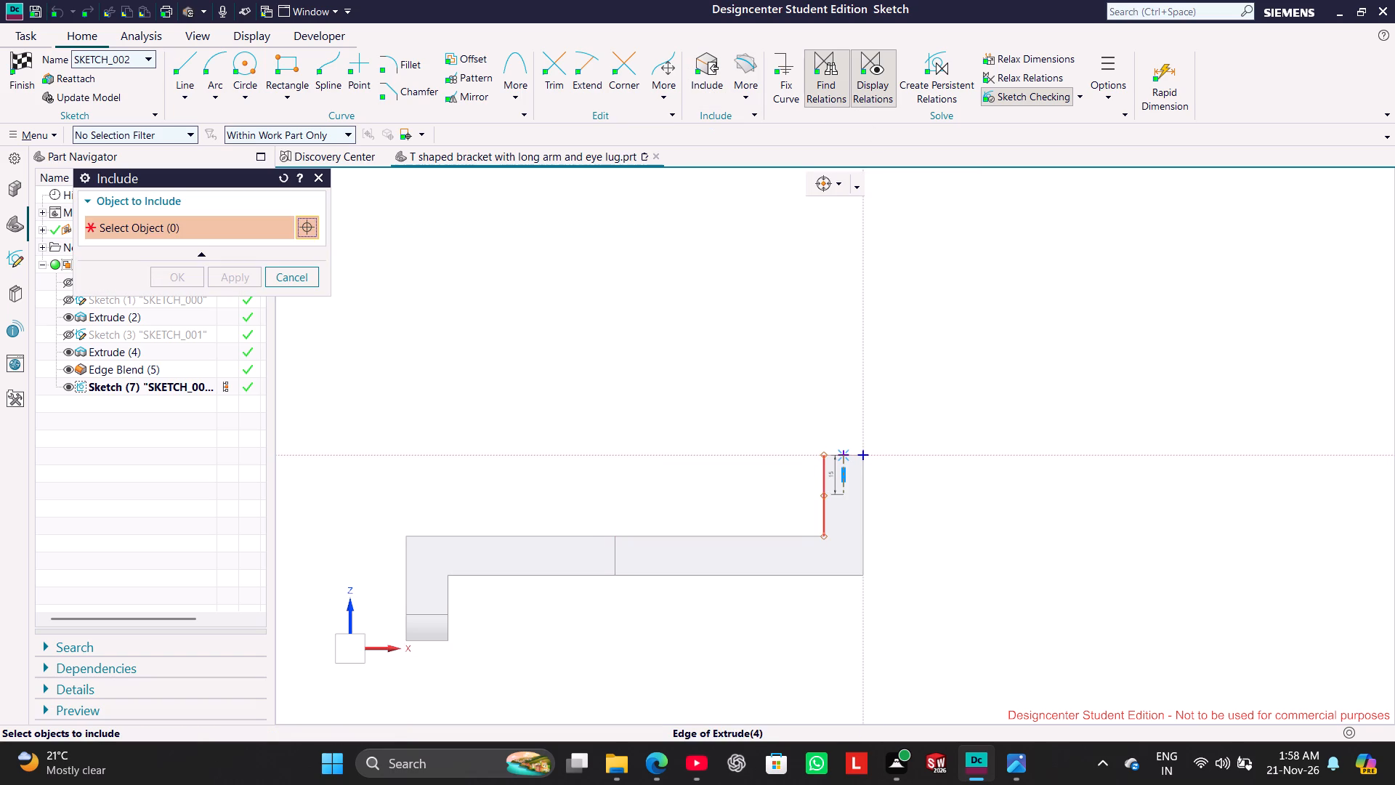
{"action": "left_click", "coordinate": [244, 281]}
{"action": "left_click", "coordinate": [503, 279]}
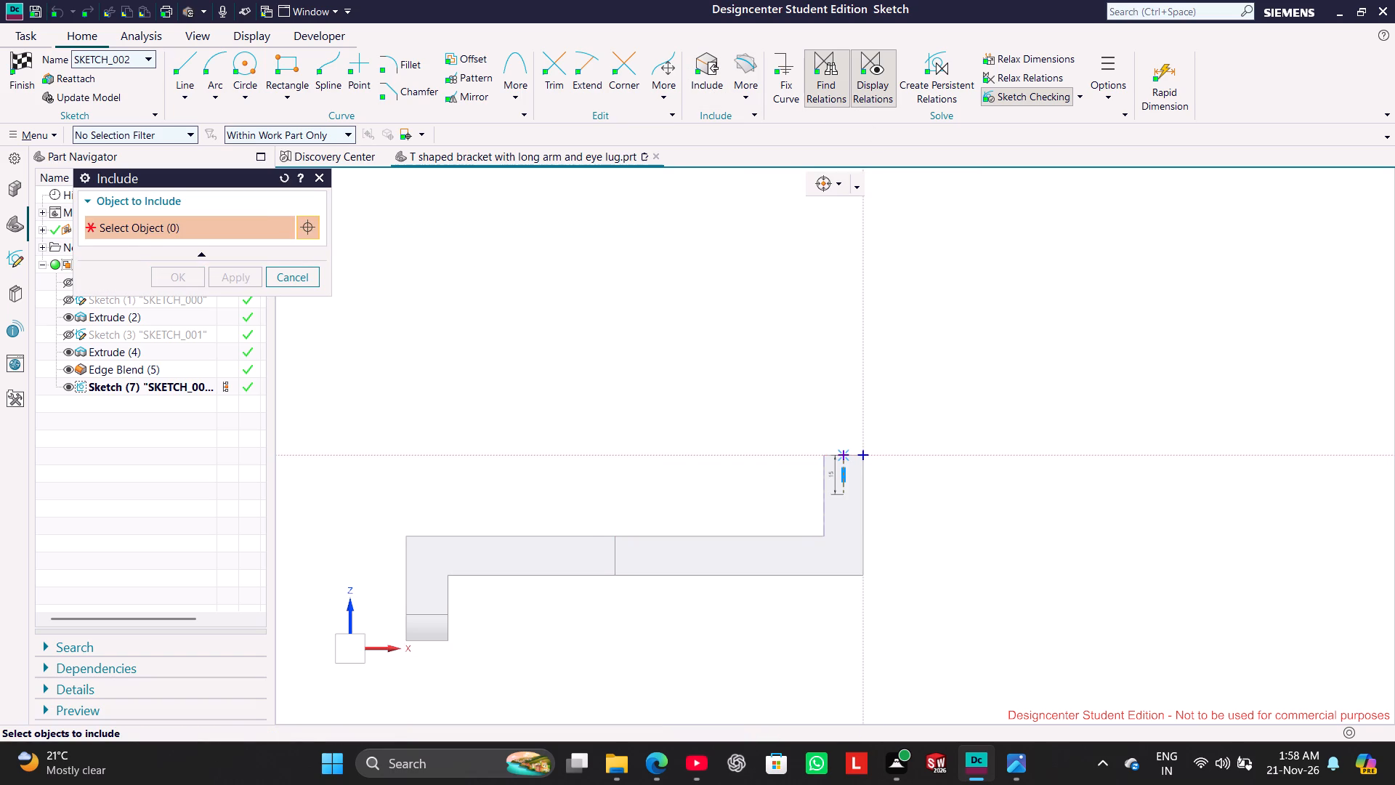
{"action": "left_click", "coordinate": [301, 277]}
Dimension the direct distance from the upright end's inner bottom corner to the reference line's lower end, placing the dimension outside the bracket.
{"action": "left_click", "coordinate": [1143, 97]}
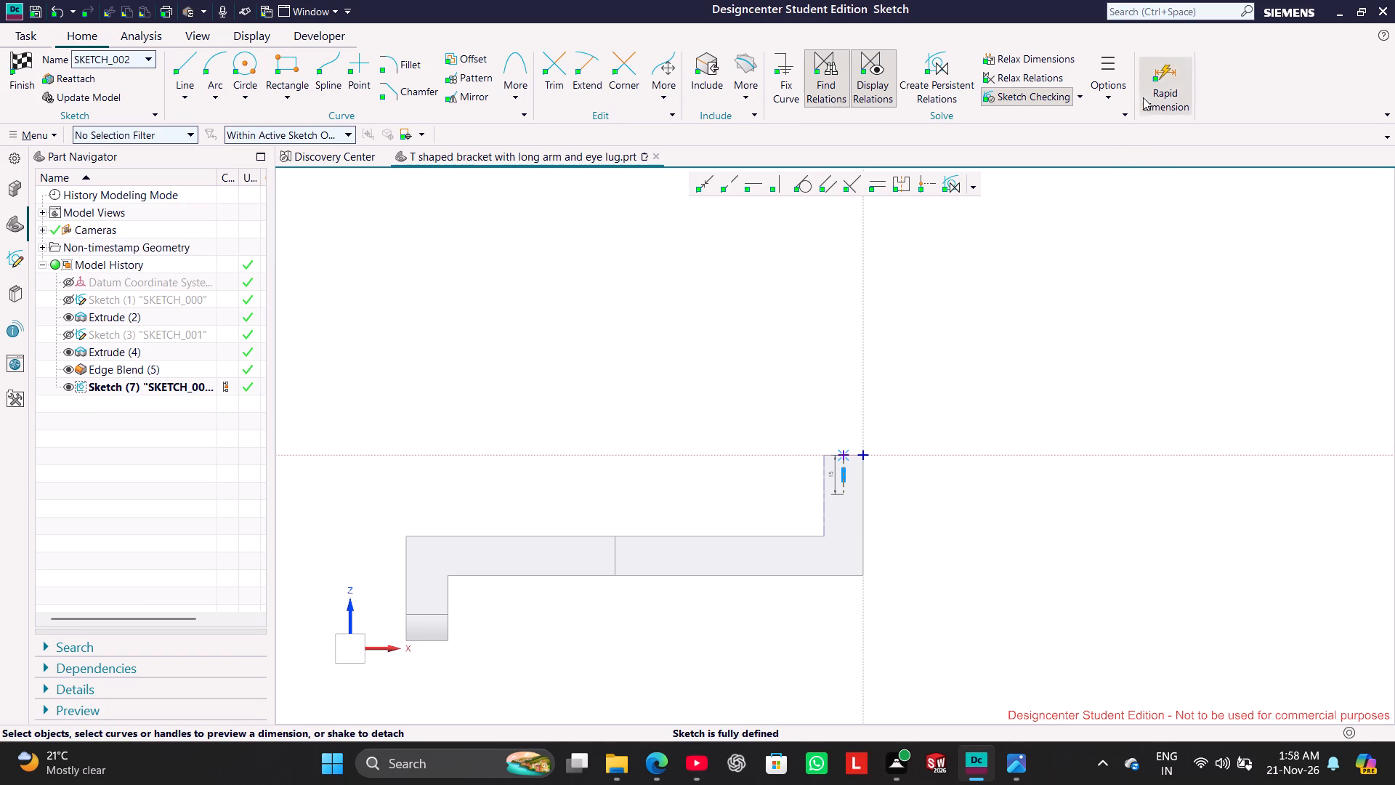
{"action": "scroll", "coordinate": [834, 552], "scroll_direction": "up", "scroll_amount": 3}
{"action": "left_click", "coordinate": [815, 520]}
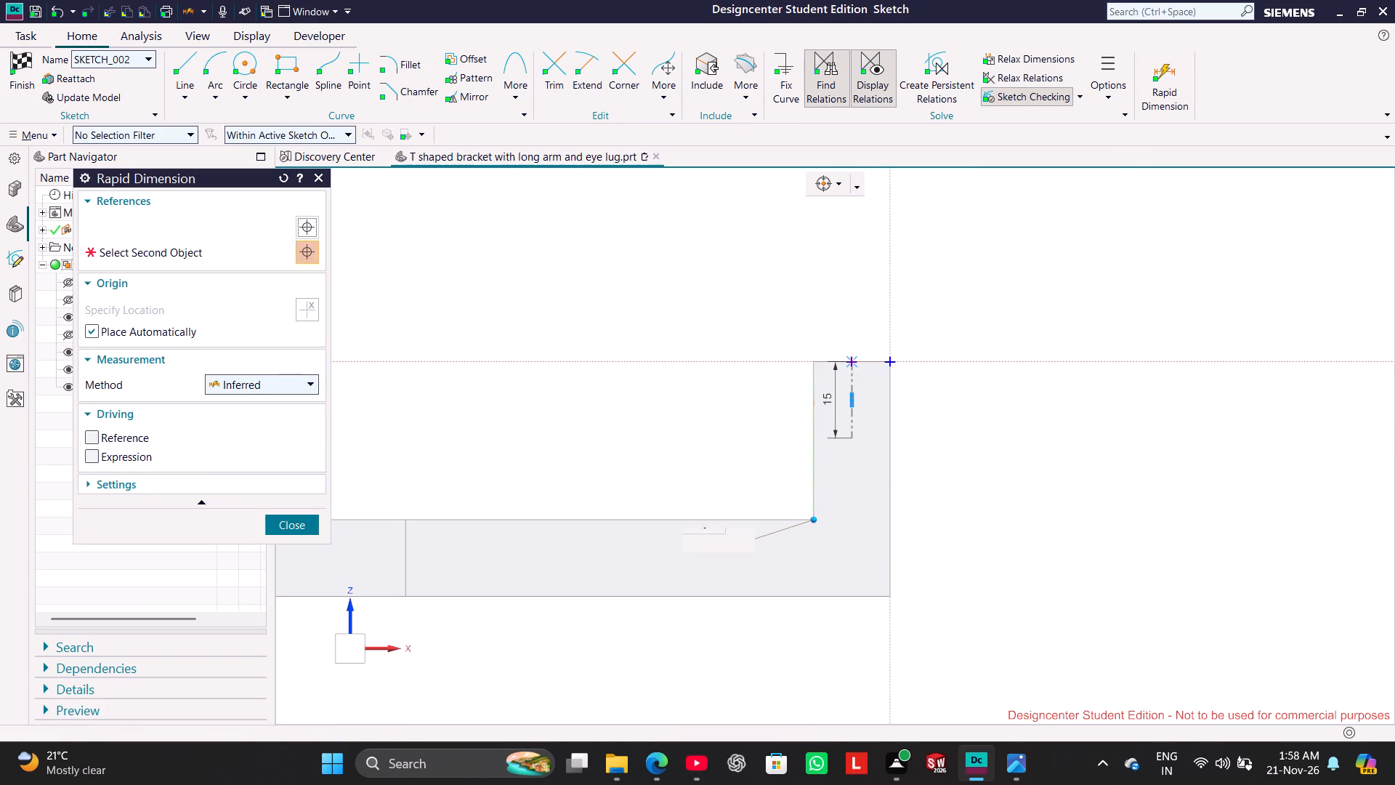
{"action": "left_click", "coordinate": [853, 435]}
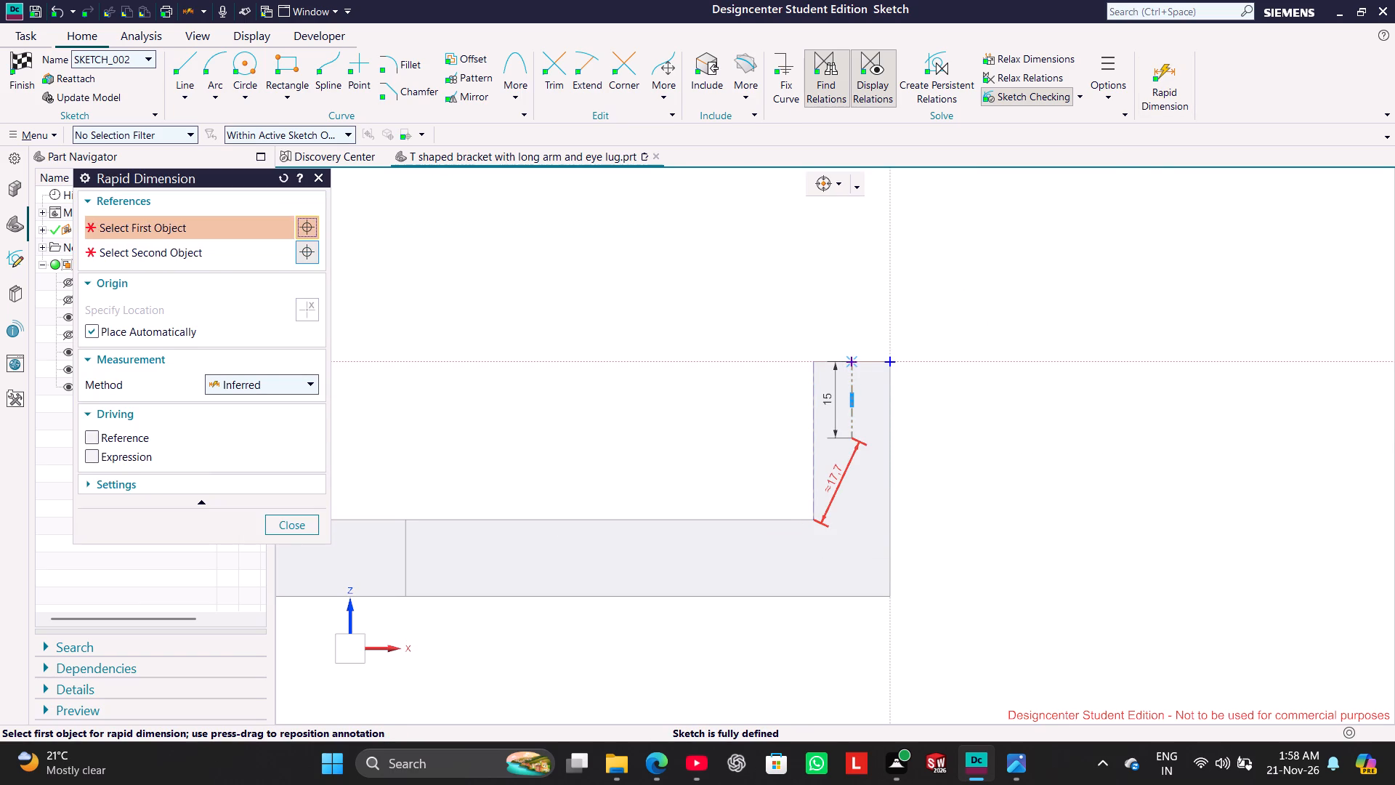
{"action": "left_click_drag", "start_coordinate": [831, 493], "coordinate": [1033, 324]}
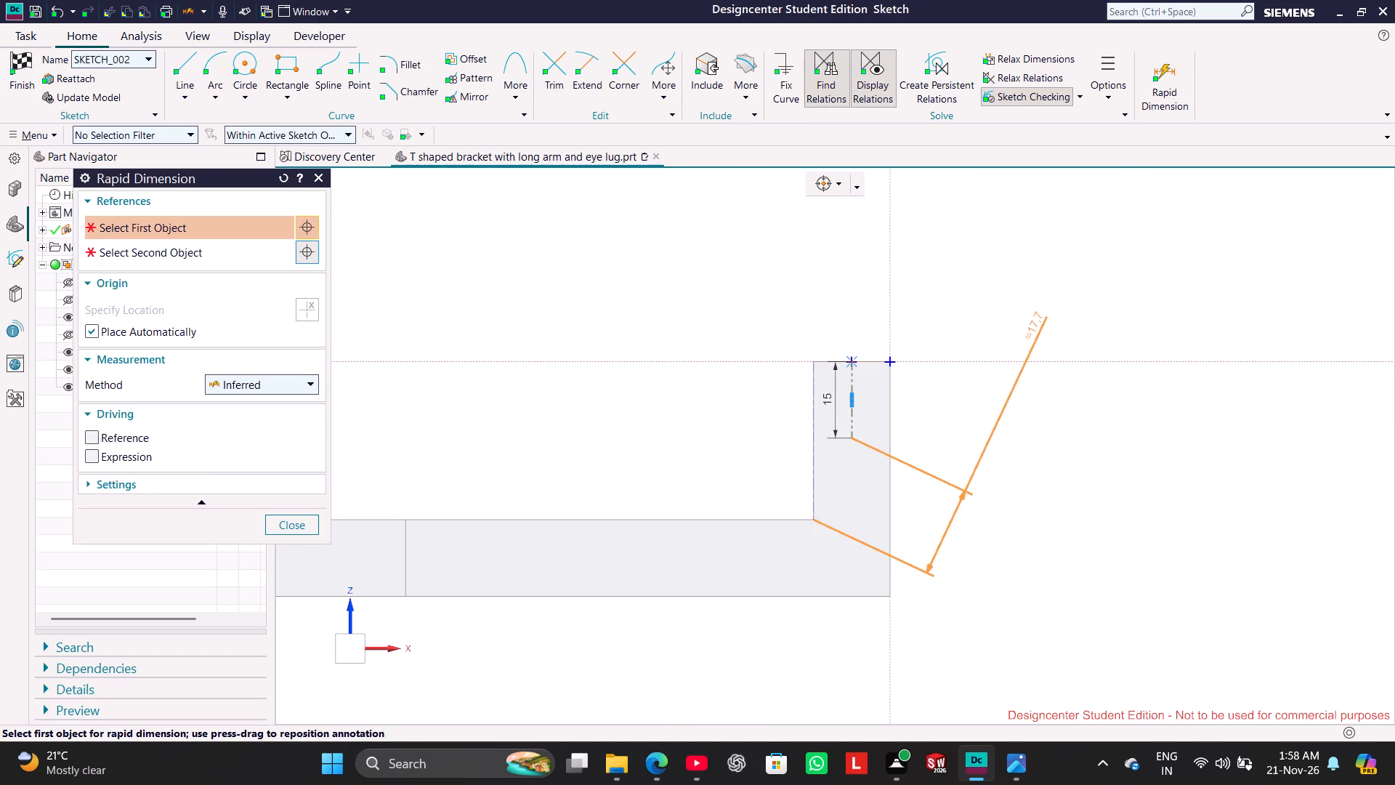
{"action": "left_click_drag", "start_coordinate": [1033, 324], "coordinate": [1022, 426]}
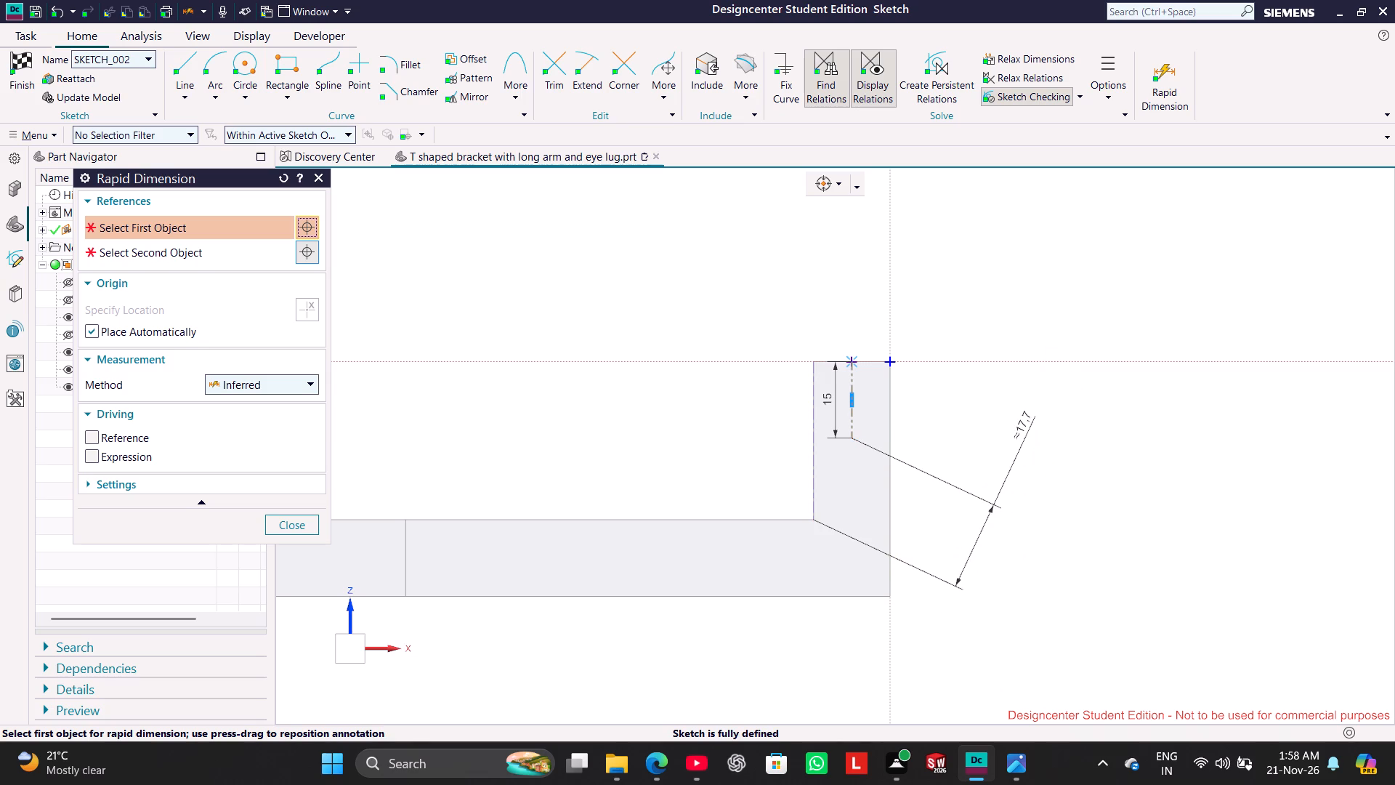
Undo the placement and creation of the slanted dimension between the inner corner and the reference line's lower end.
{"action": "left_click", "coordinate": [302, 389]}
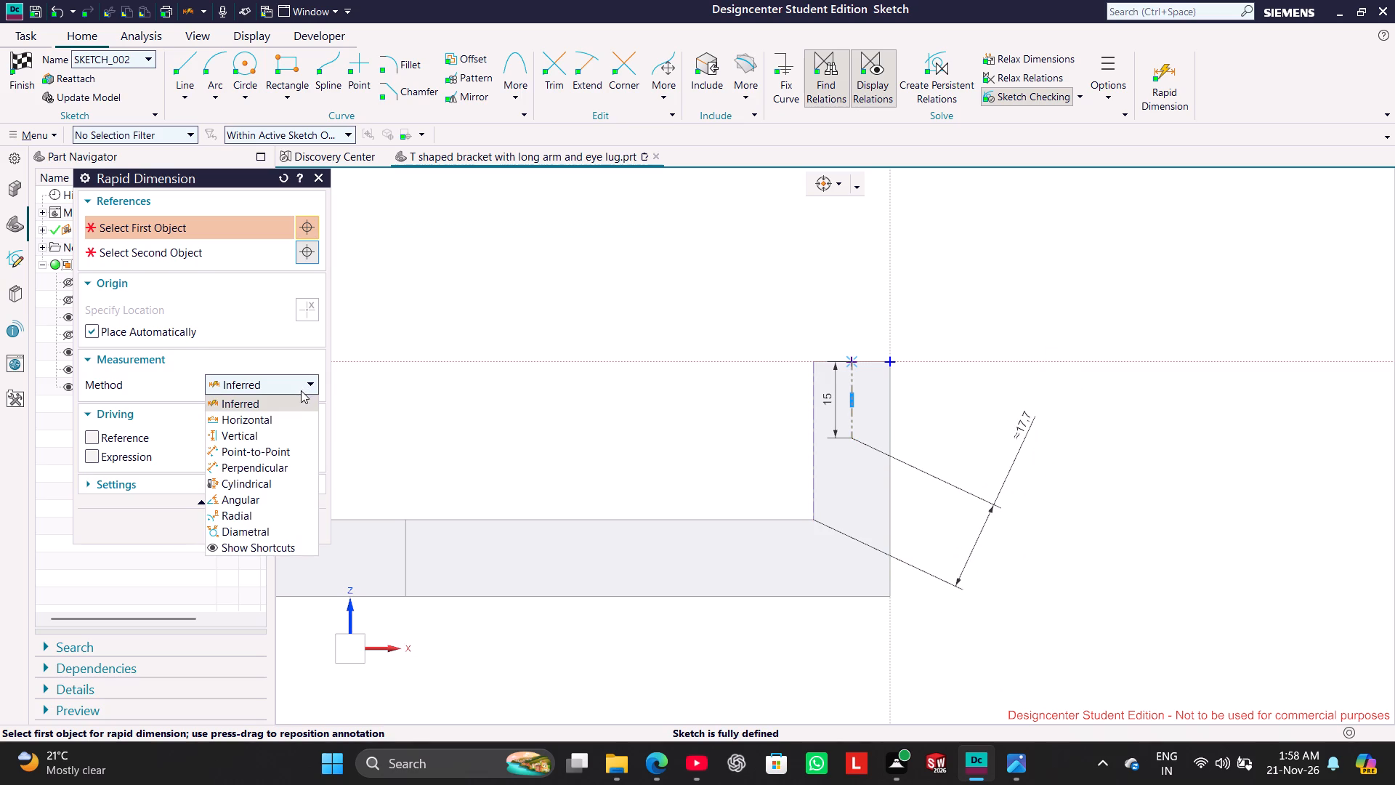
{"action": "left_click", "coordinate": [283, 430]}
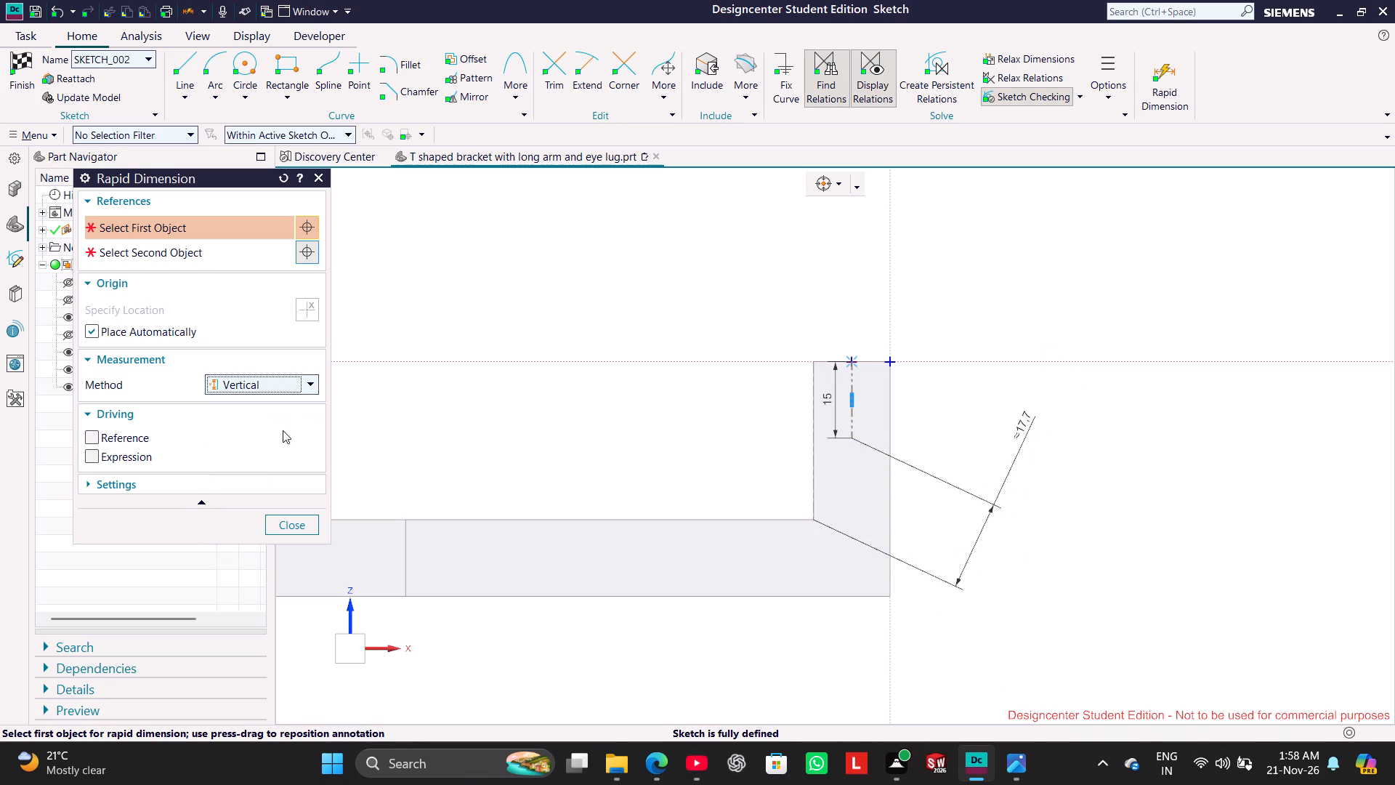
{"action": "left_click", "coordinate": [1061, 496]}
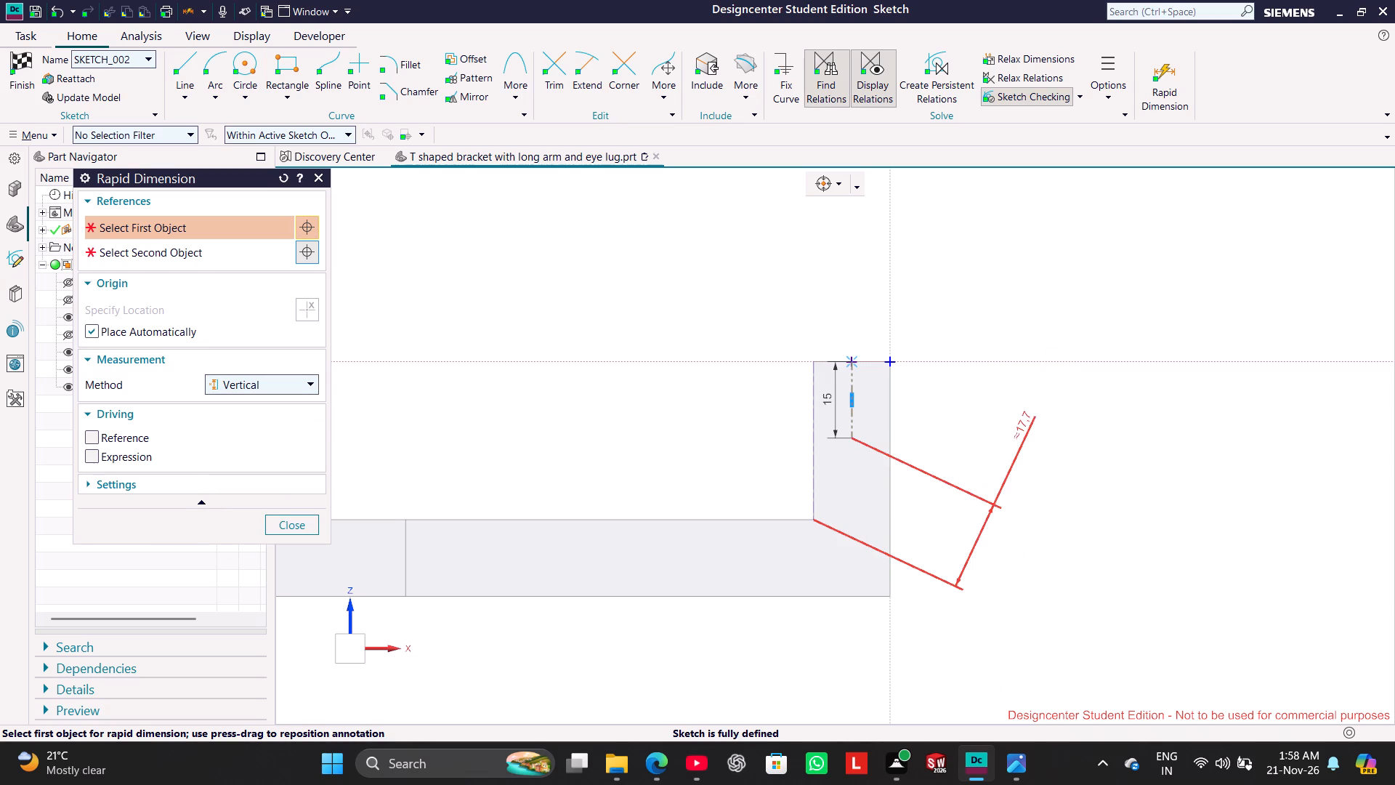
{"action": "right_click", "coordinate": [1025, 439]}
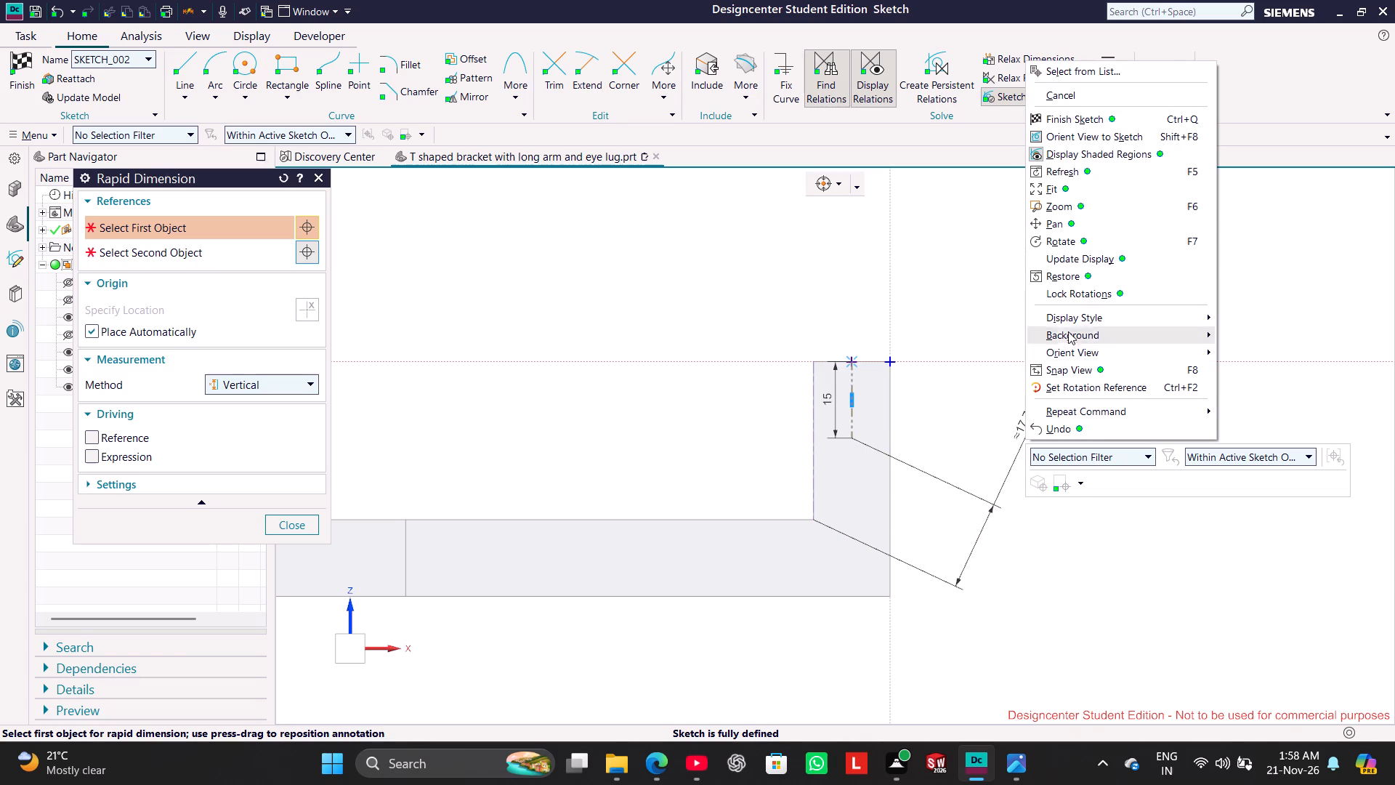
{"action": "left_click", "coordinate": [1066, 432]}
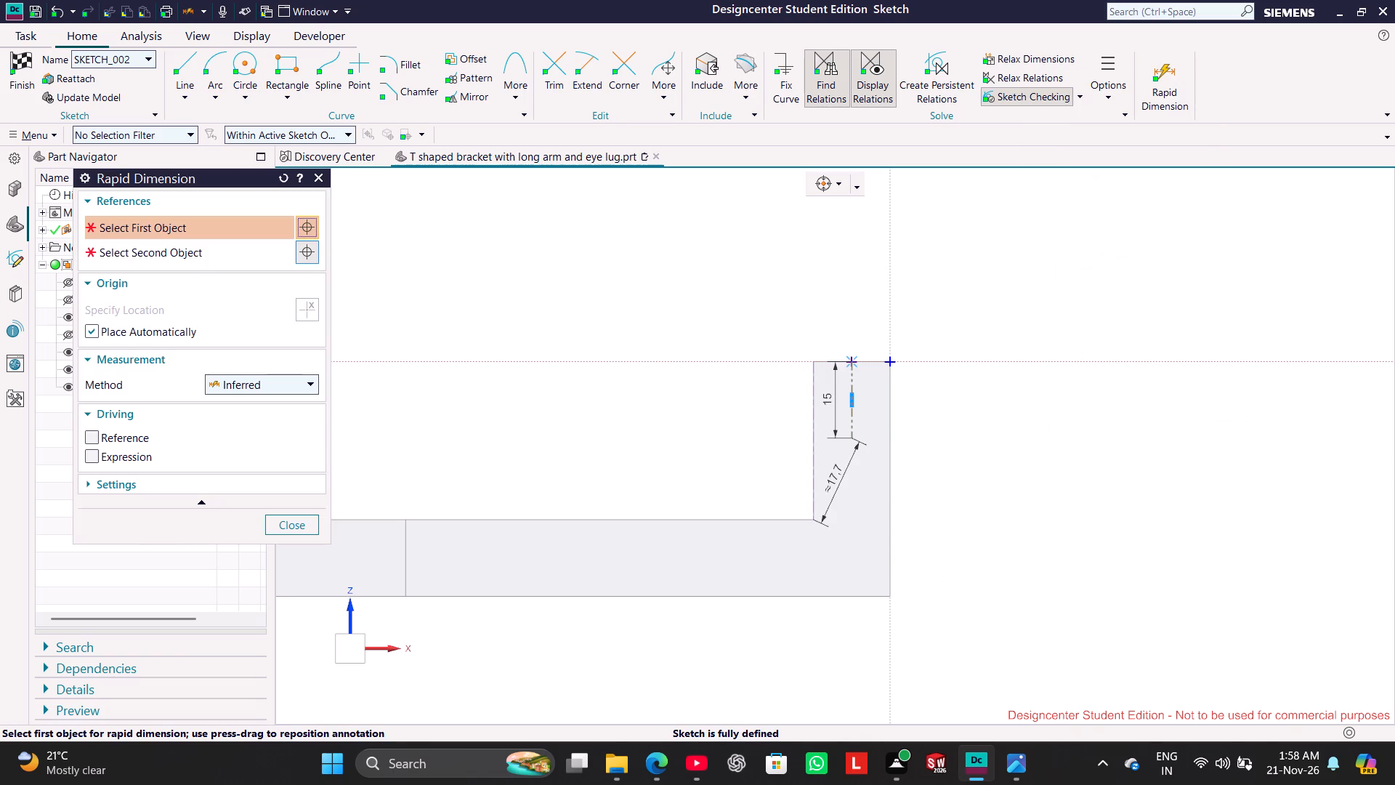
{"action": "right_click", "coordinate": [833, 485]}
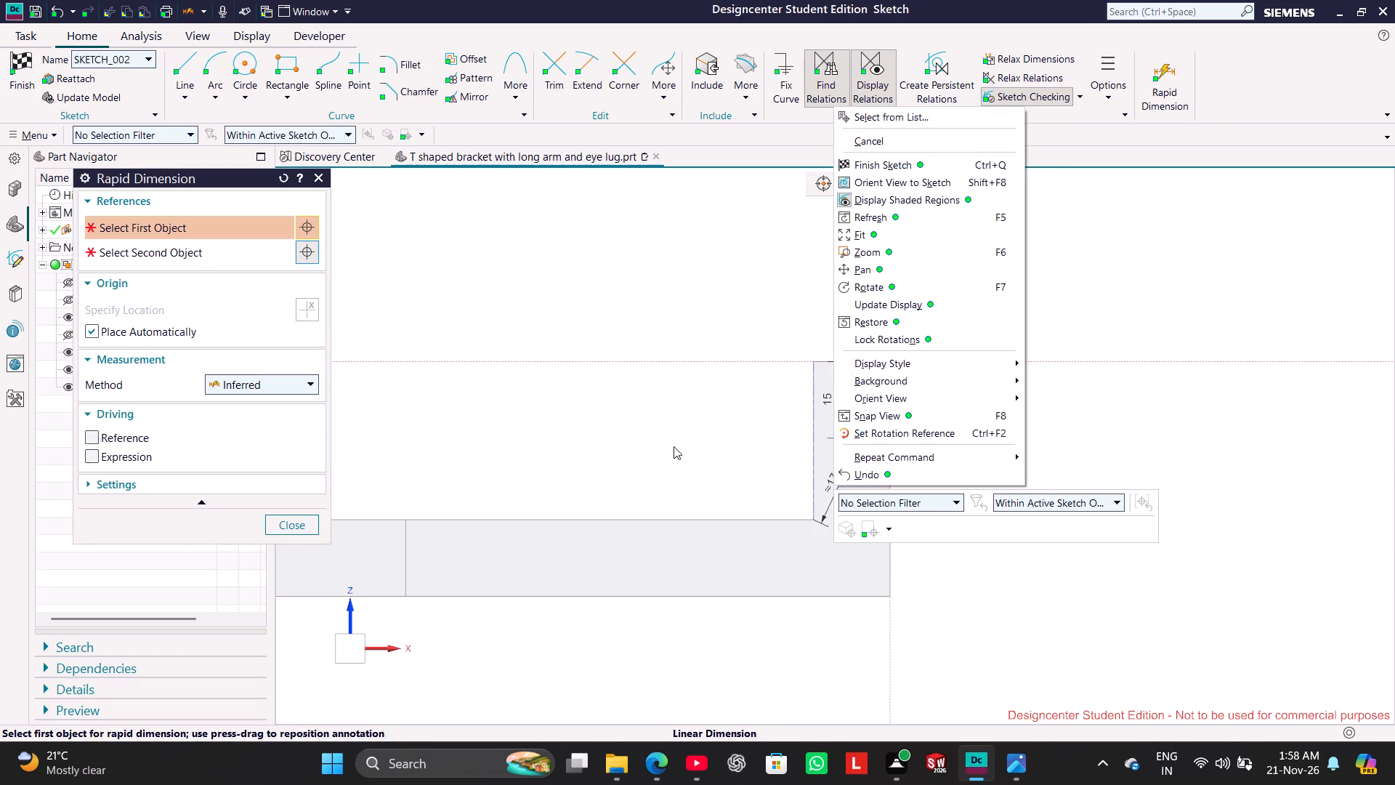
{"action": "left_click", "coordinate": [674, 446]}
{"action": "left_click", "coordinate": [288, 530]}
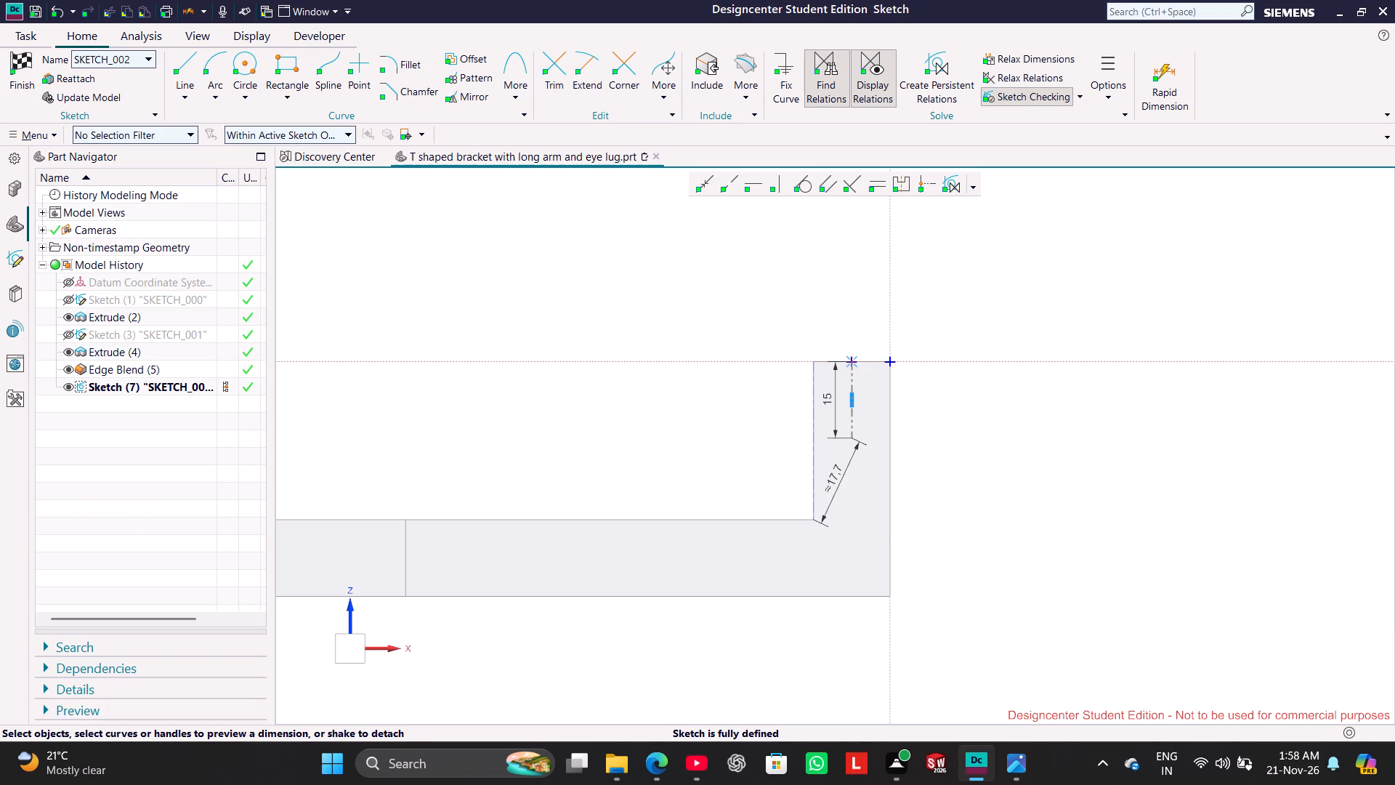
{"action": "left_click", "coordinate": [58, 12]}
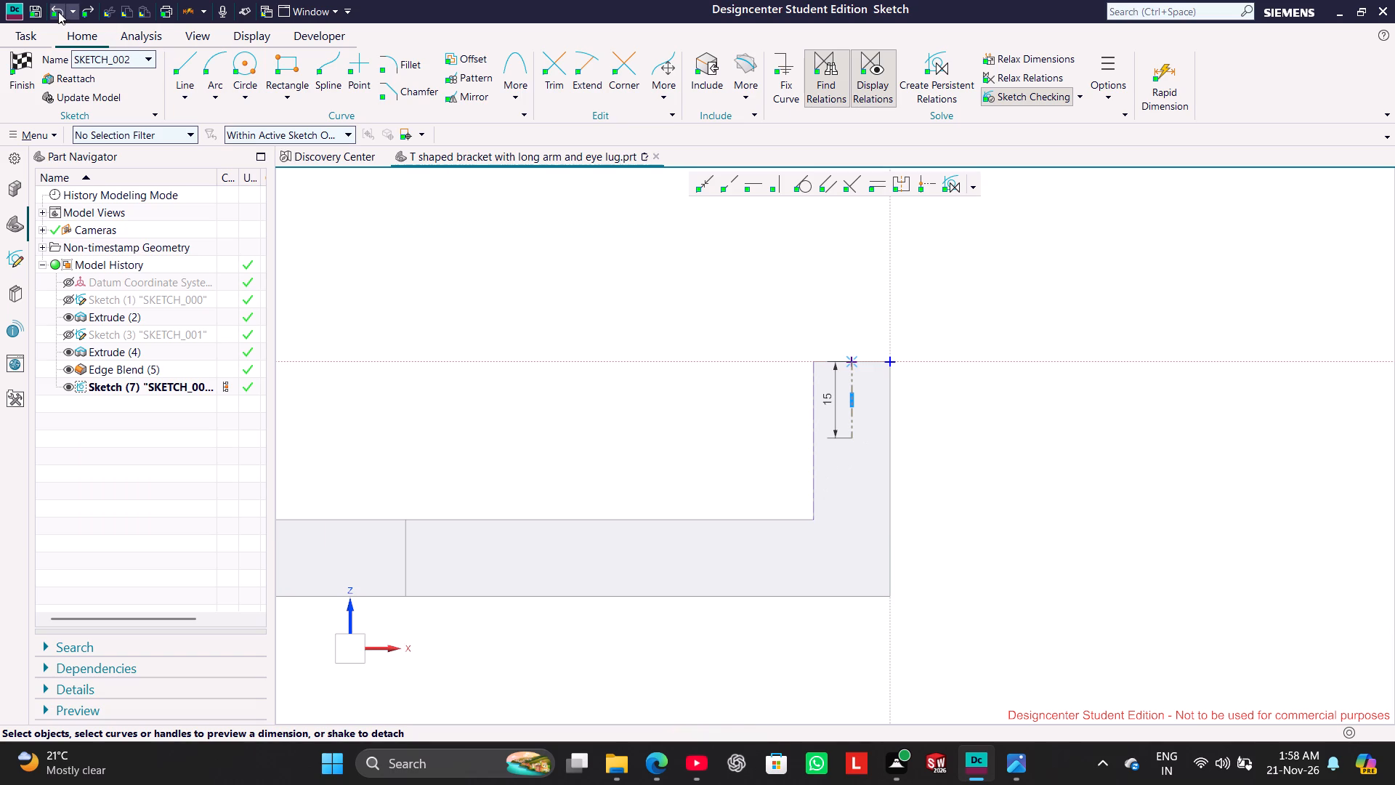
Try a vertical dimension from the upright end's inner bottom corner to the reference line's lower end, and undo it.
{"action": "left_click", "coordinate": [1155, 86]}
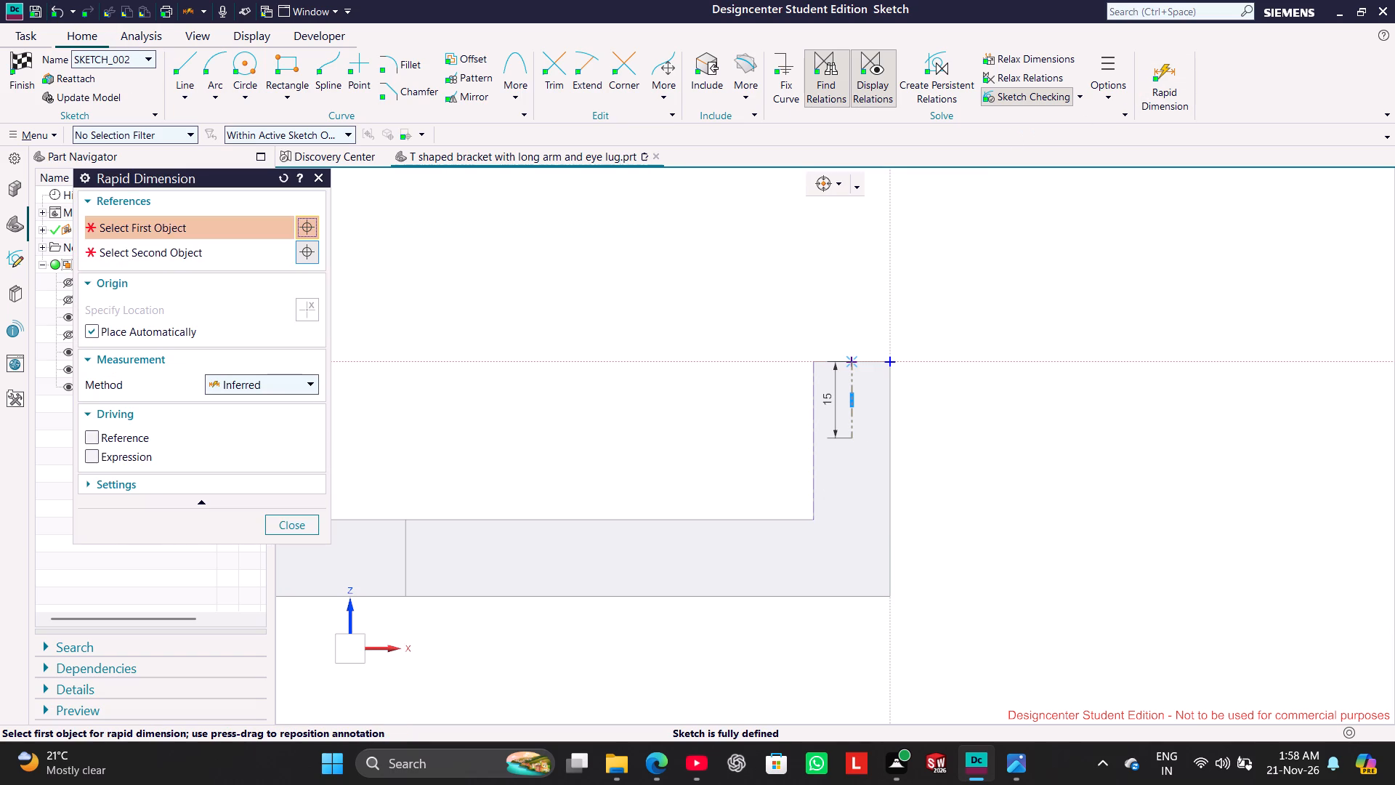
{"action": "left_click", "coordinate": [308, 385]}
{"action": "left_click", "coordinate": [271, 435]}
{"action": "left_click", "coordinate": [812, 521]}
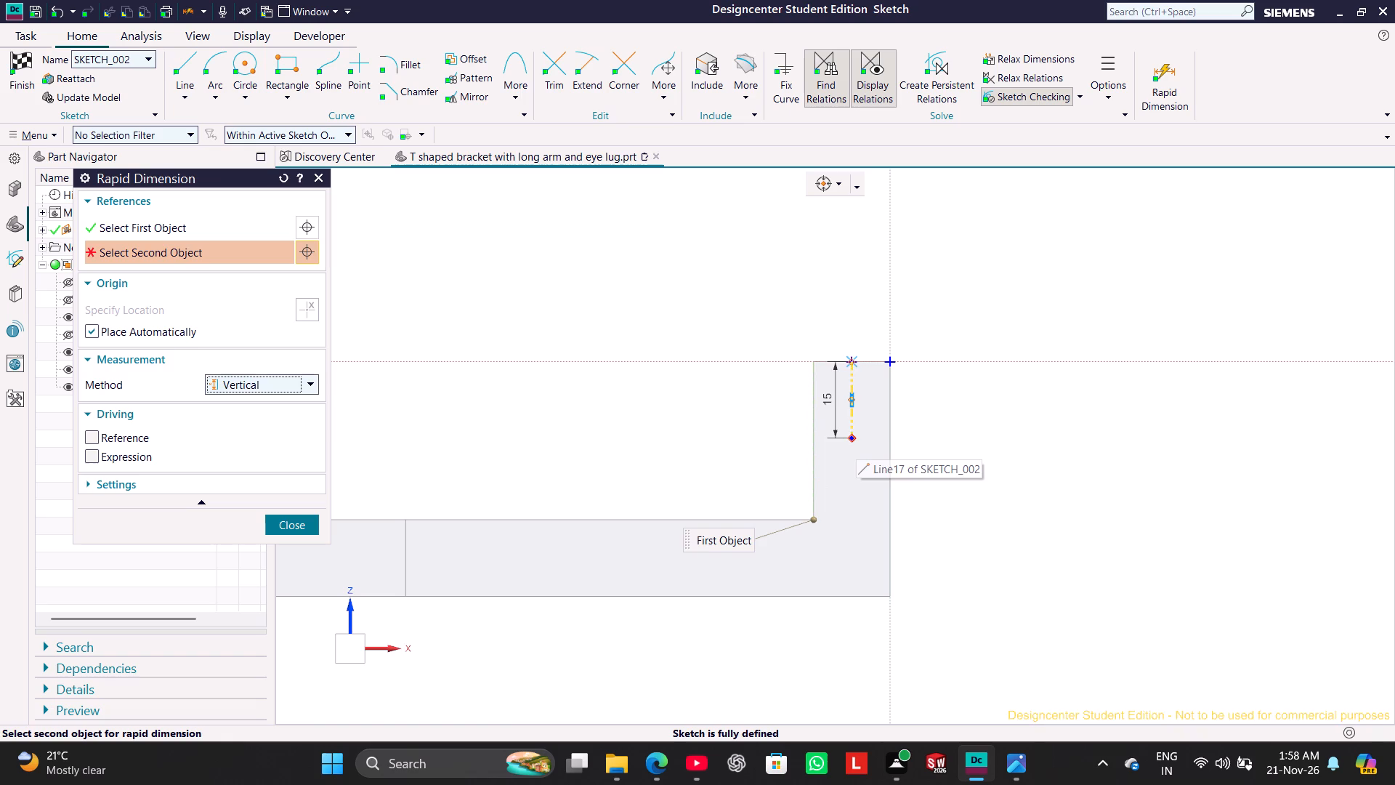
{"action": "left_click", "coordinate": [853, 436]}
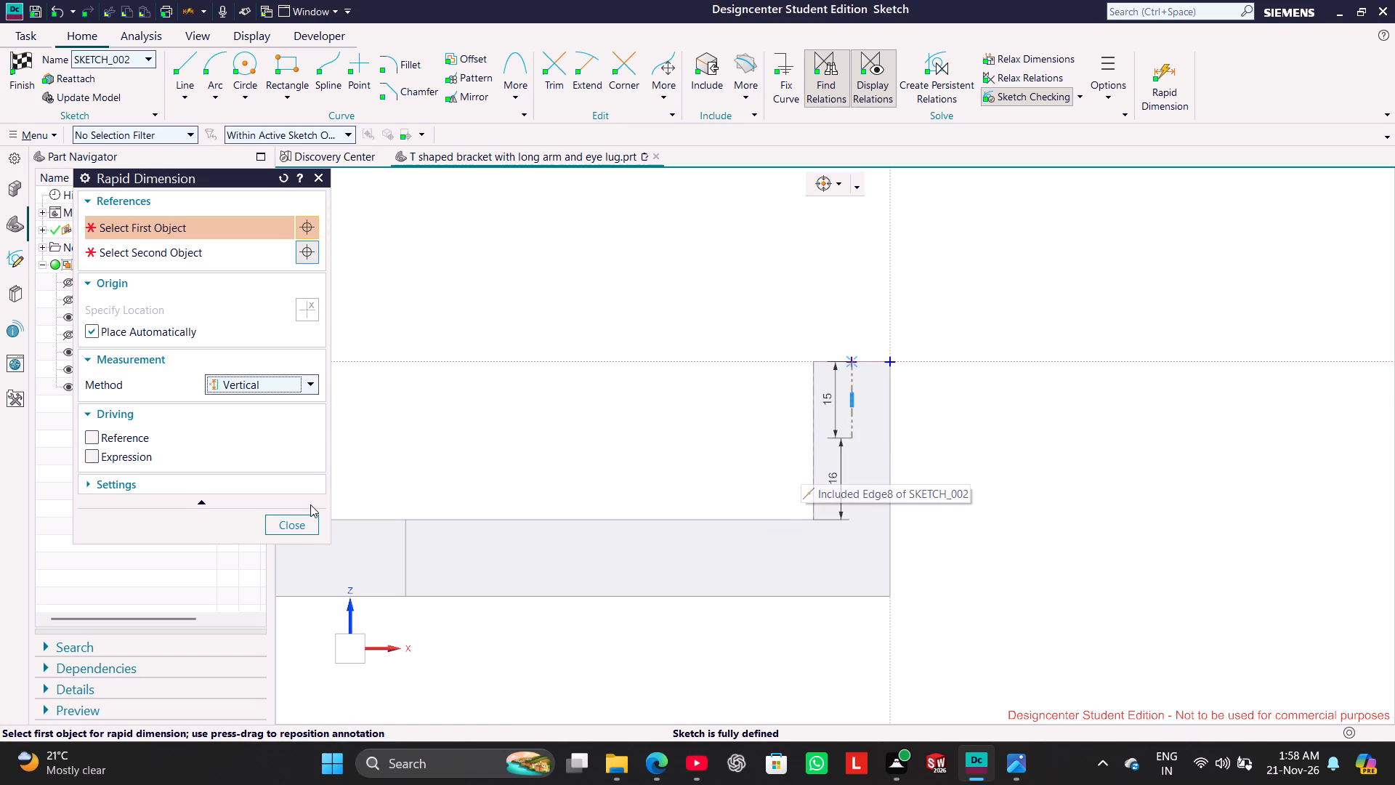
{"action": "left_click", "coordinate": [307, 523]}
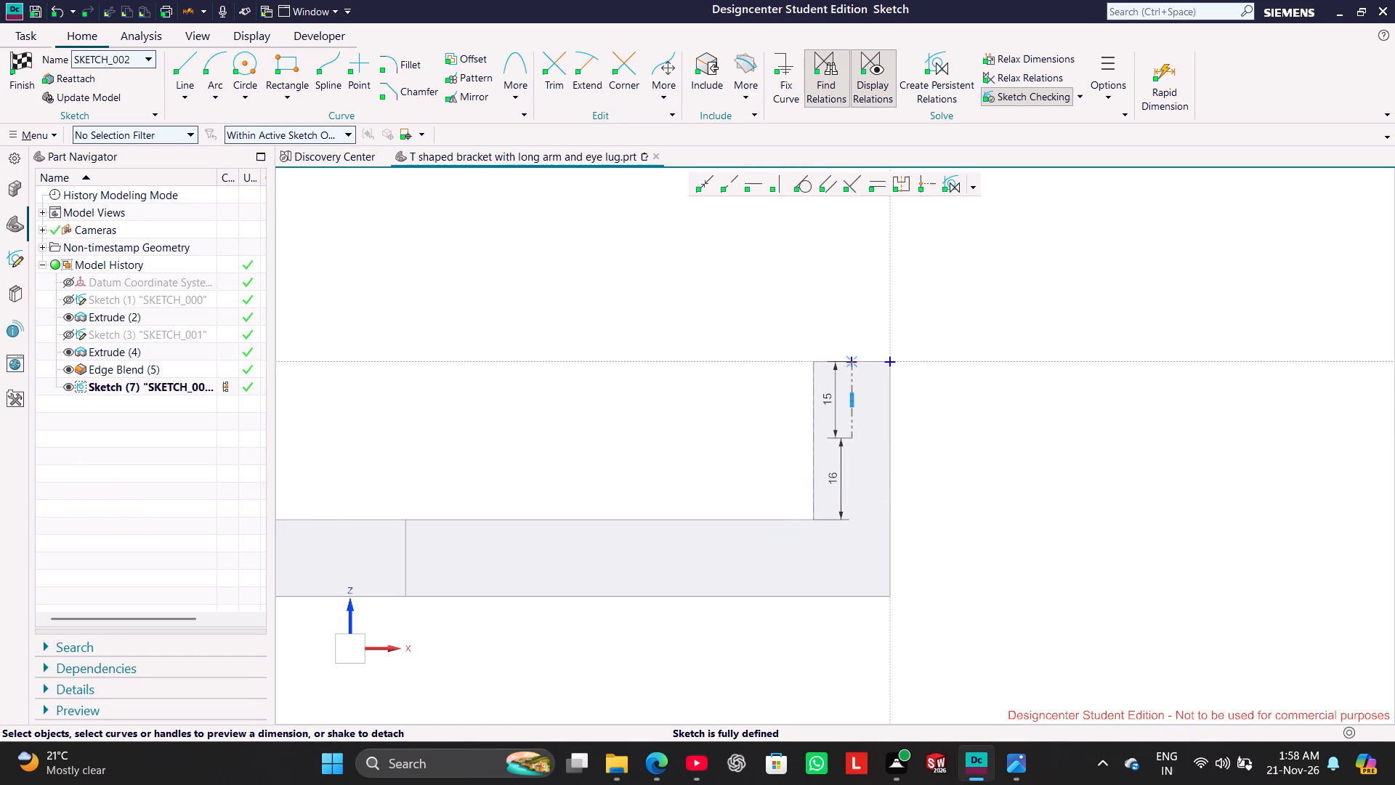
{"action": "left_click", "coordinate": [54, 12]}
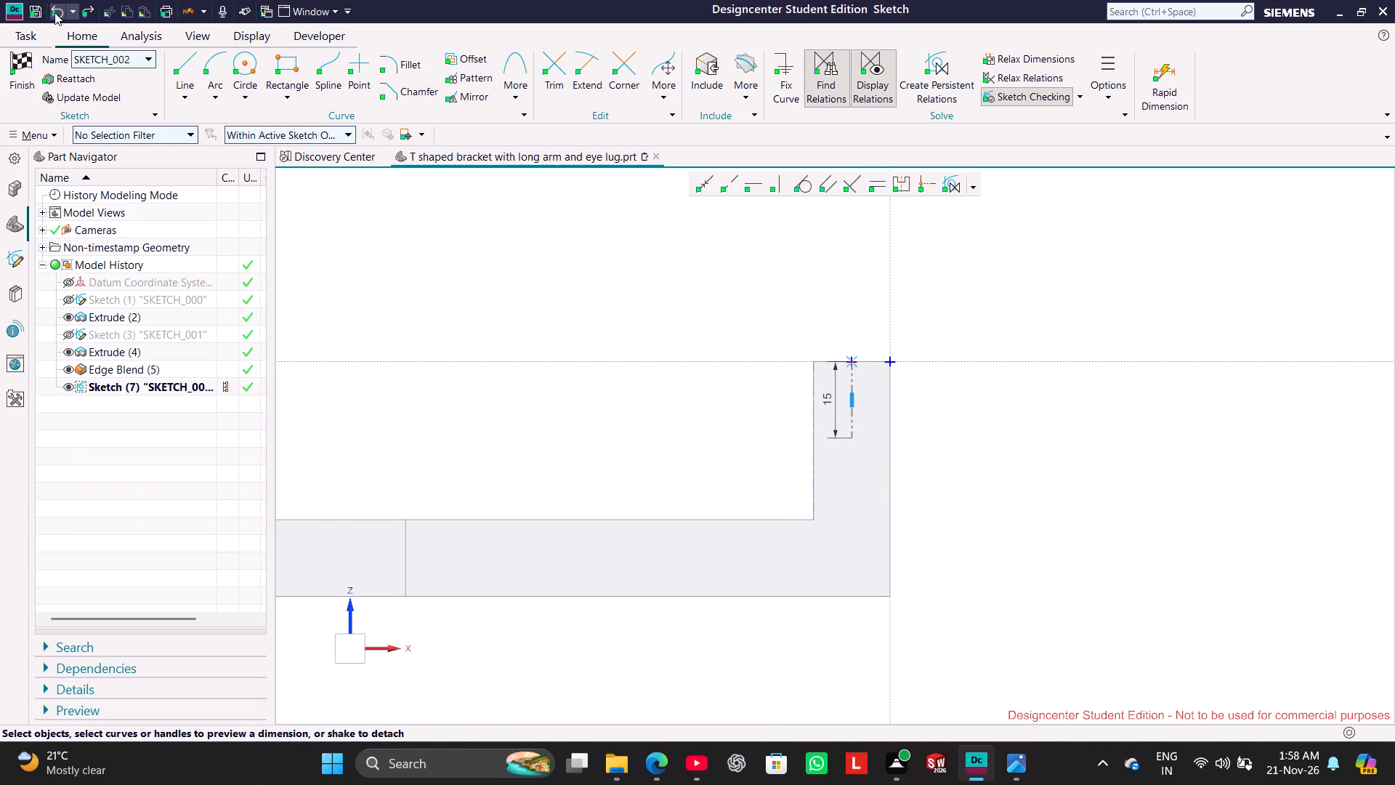
Sketch a 30 mm diameter circle centred on the reference line's lower end, reaching the upright end's top edge.
{"action": "left_click", "coordinate": [244, 62]}
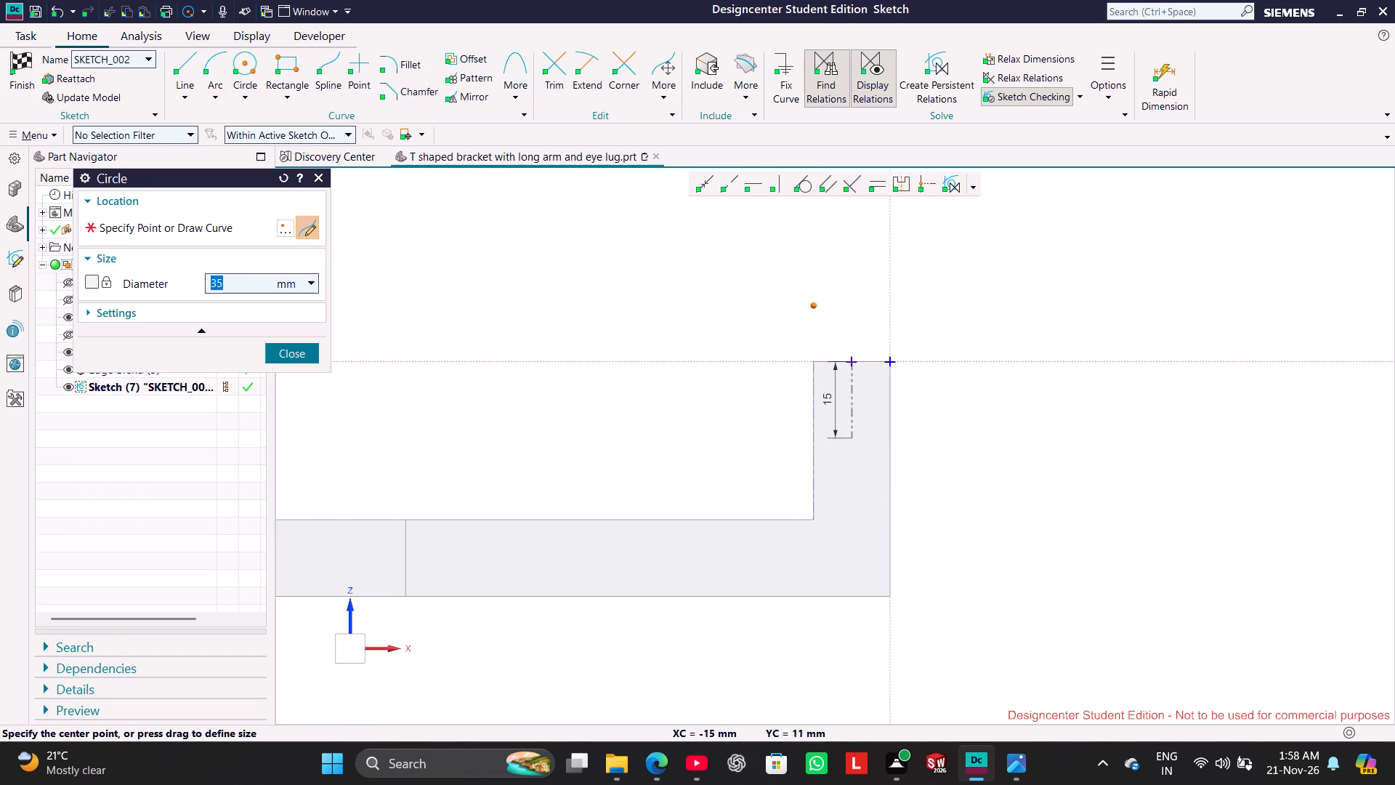
{"action": "left_click", "coordinate": [852, 442]}
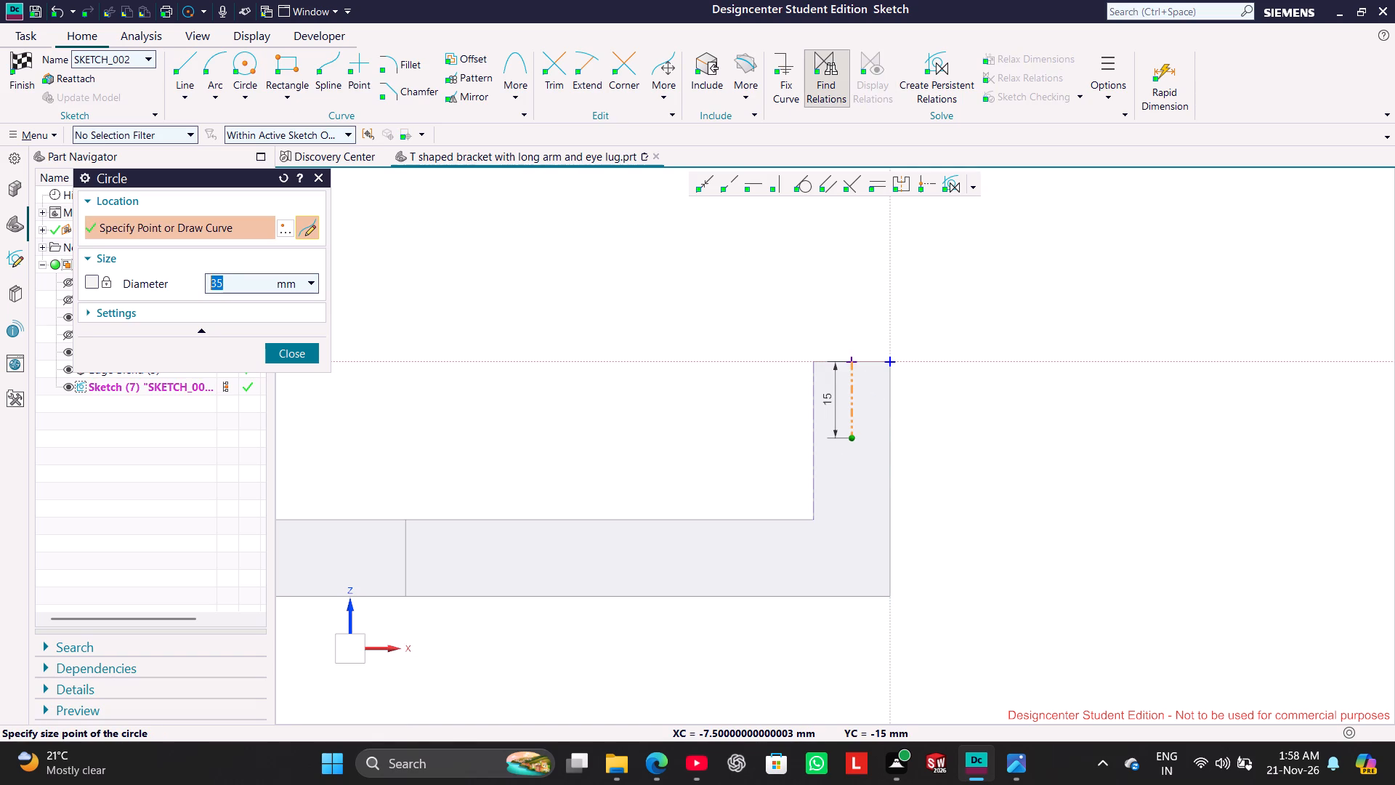
{"action": "left_click", "coordinate": [877, 369]}
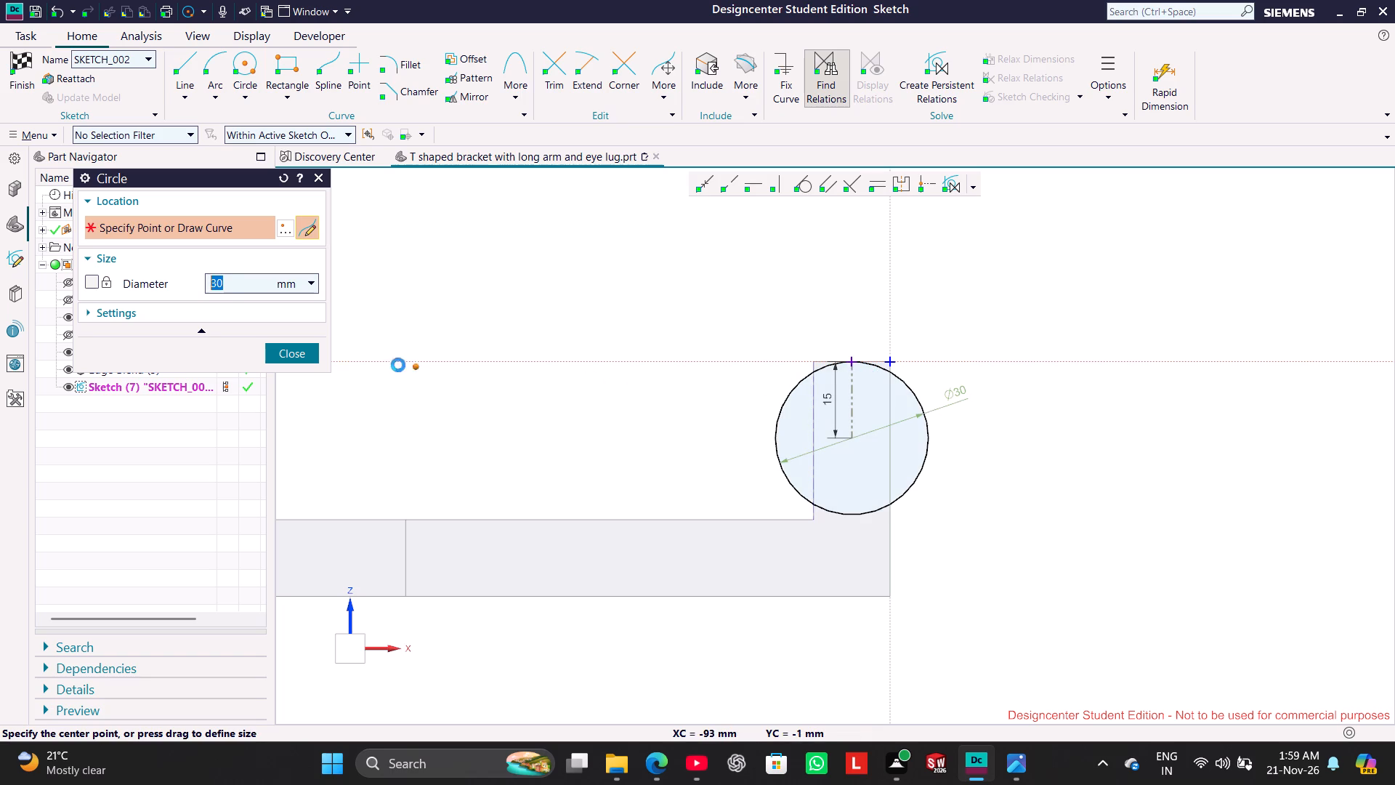
{"action": "left_click", "coordinate": [305, 354]}
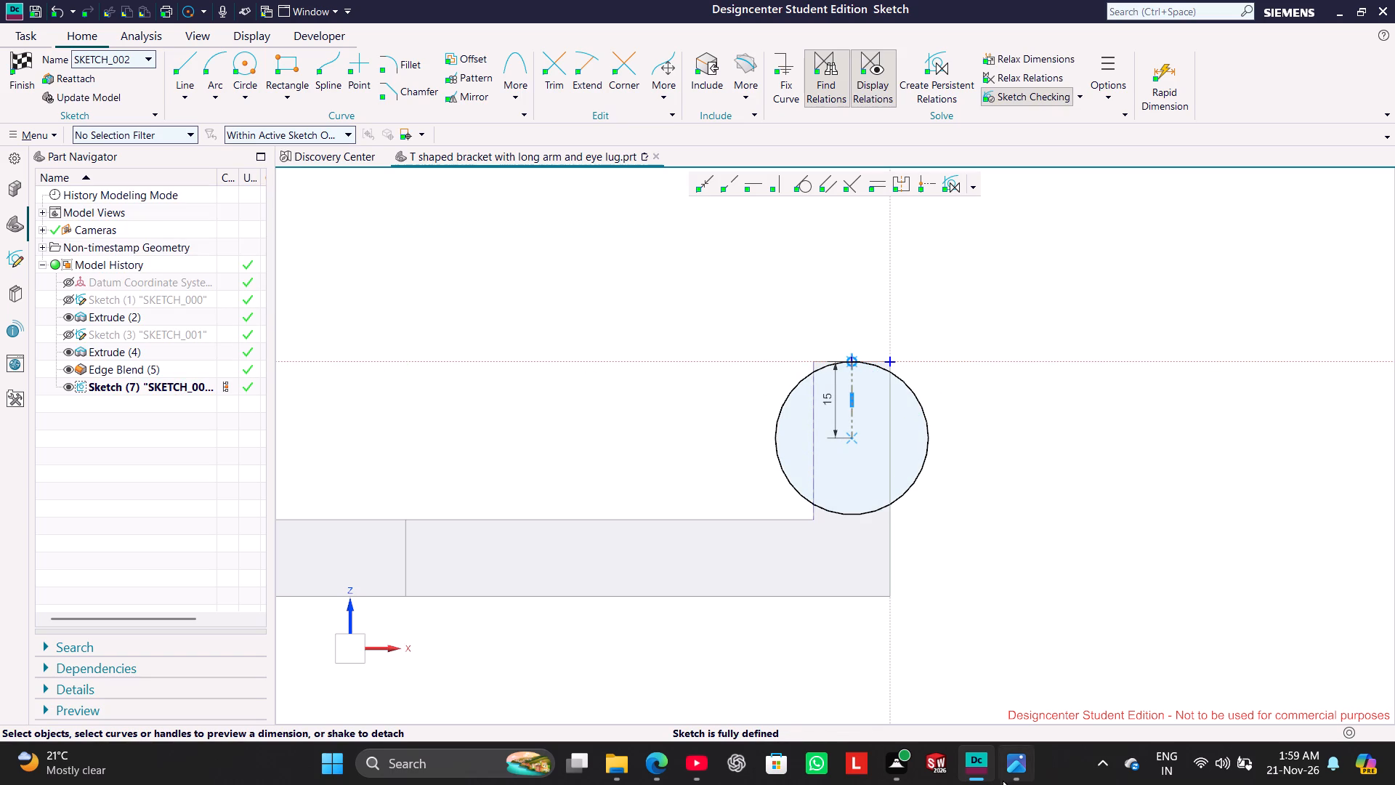
Consult the reference drawing and sketch a 15 mm horizontal midpoint line centred on the circle's centre, spanning the upright end's width.
{"action": "left_click", "coordinate": [999, 767]}
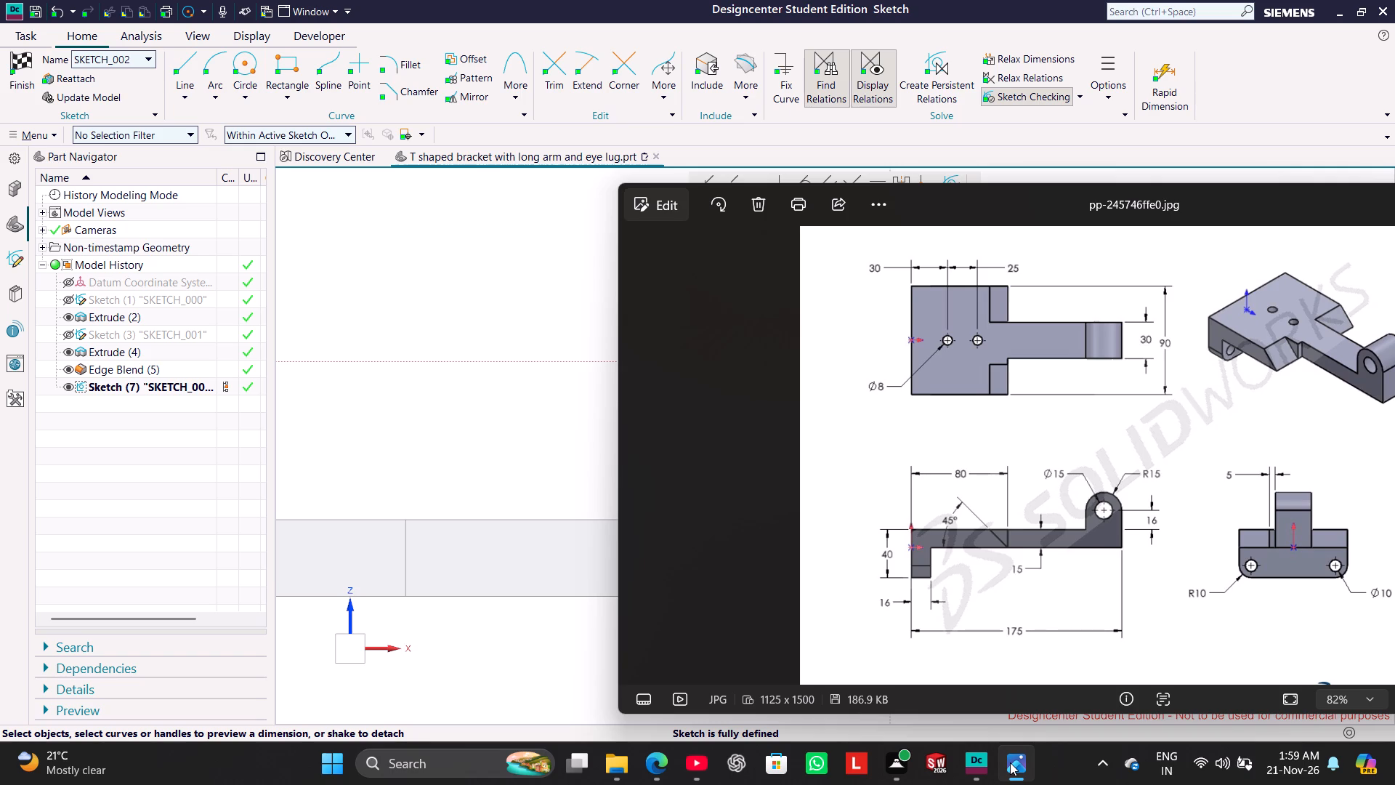
{"action": "left_click", "coordinate": [1010, 762]}
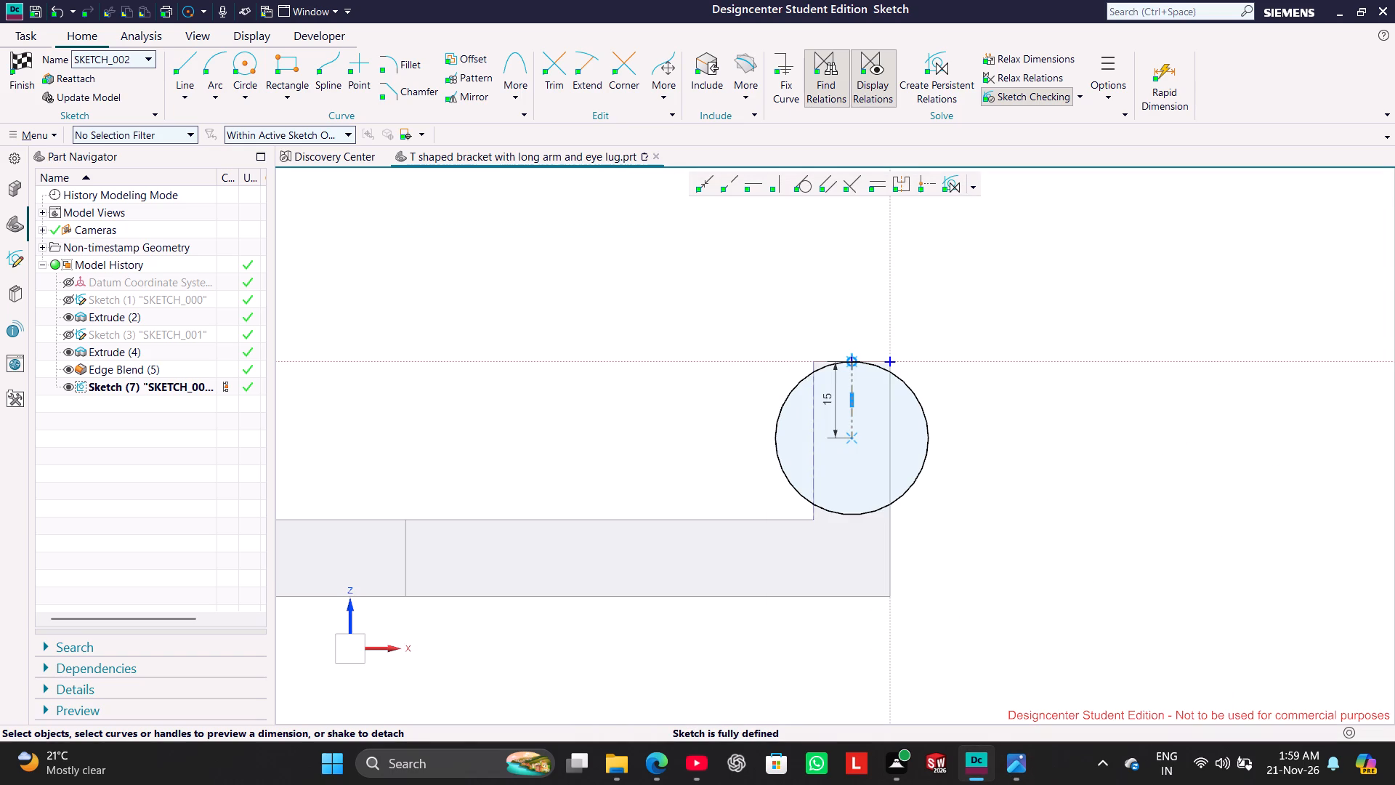
{"action": "left_click", "coordinate": [185, 60]}
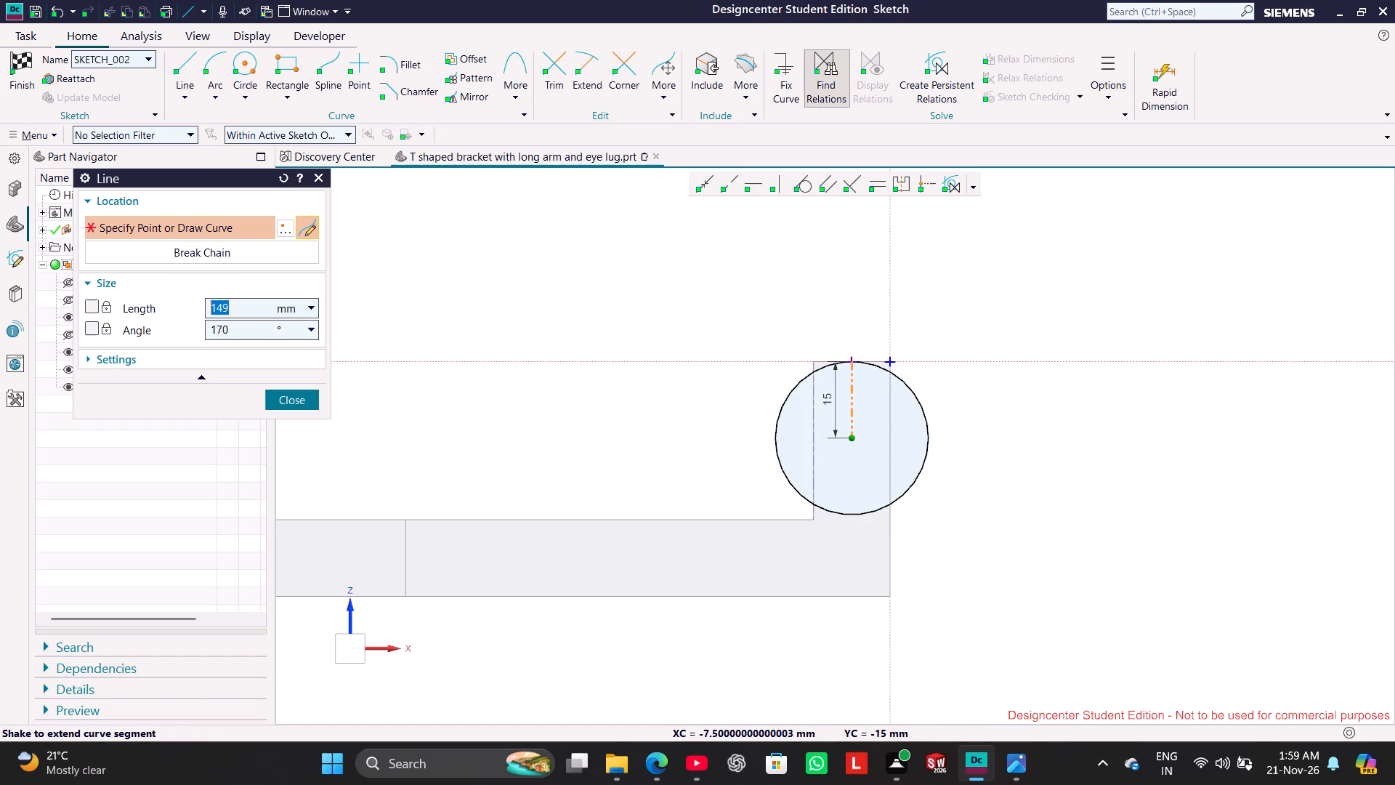
{"action": "left_click", "coordinate": [192, 97]}
{"action": "left_click", "coordinate": [206, 131]}
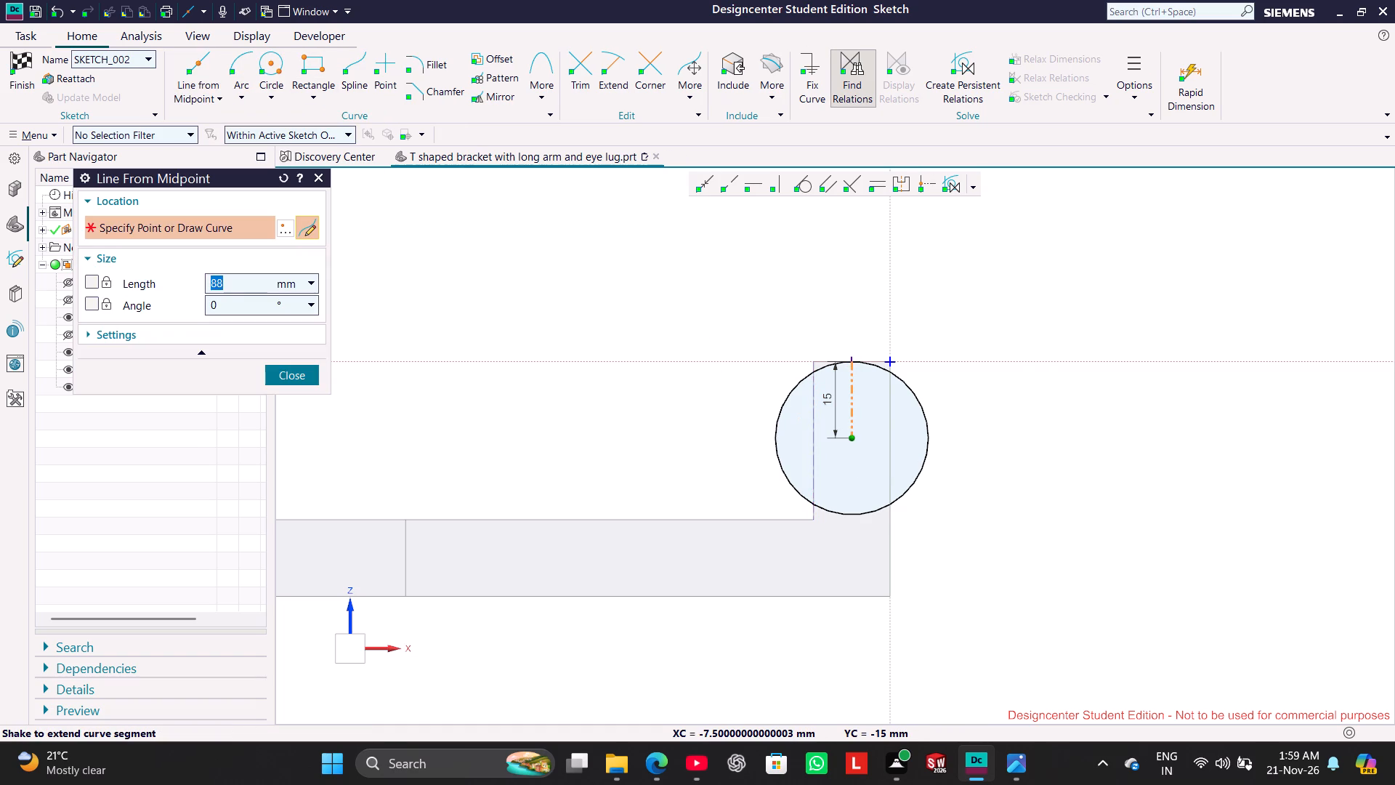
{"action": "left_click", "coordinate": [849, 432]}
{"action": "left_click", "coordinate": [887, 432]}
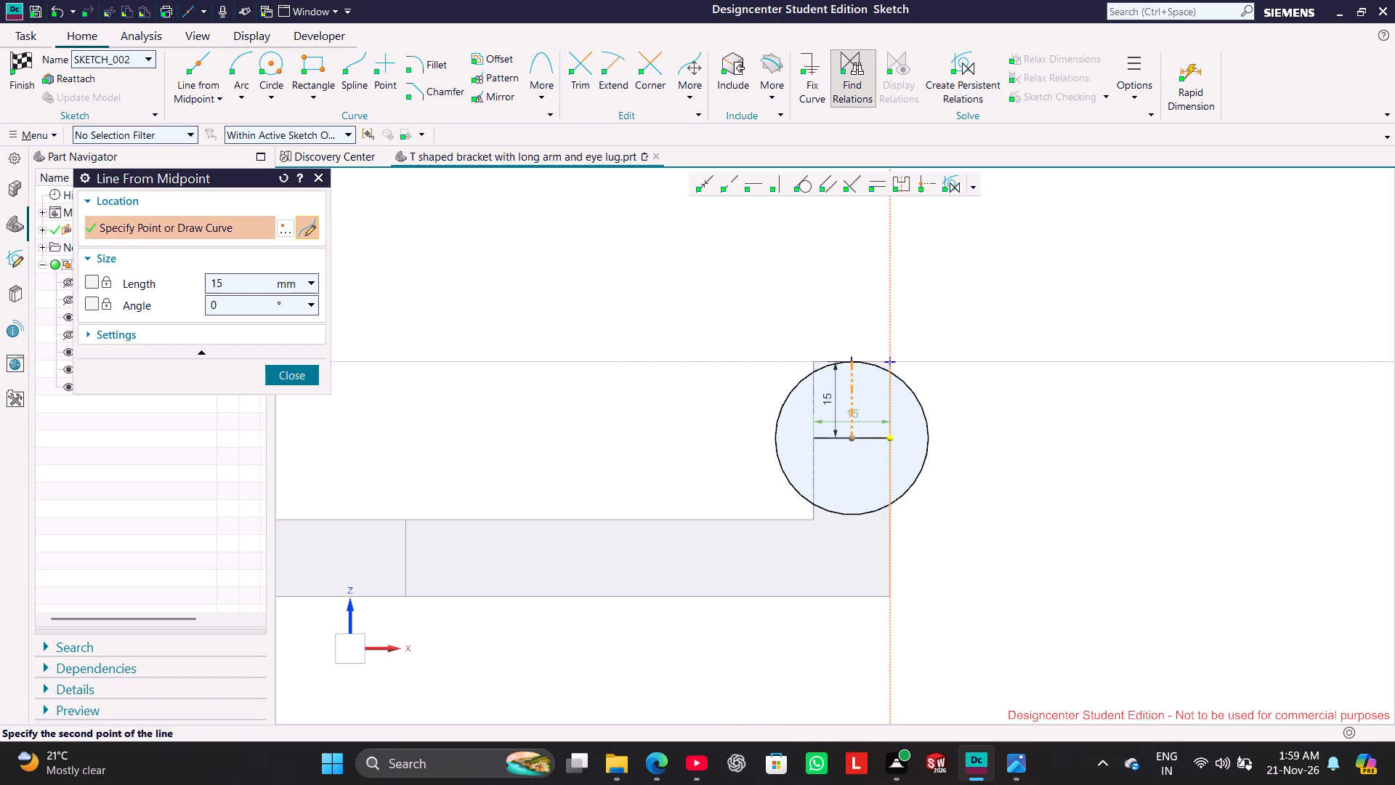
{"action": "left_click", "coordinate": [308, 376]}
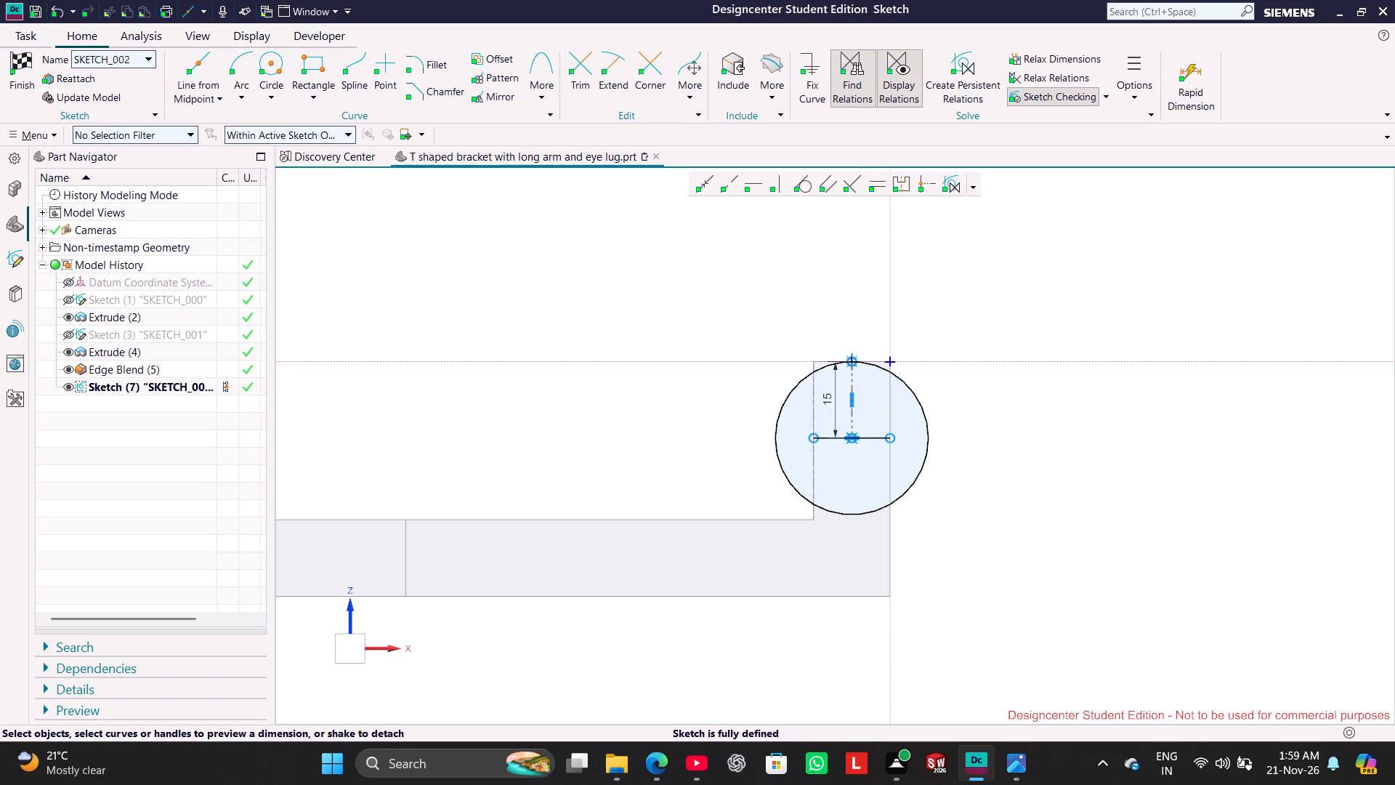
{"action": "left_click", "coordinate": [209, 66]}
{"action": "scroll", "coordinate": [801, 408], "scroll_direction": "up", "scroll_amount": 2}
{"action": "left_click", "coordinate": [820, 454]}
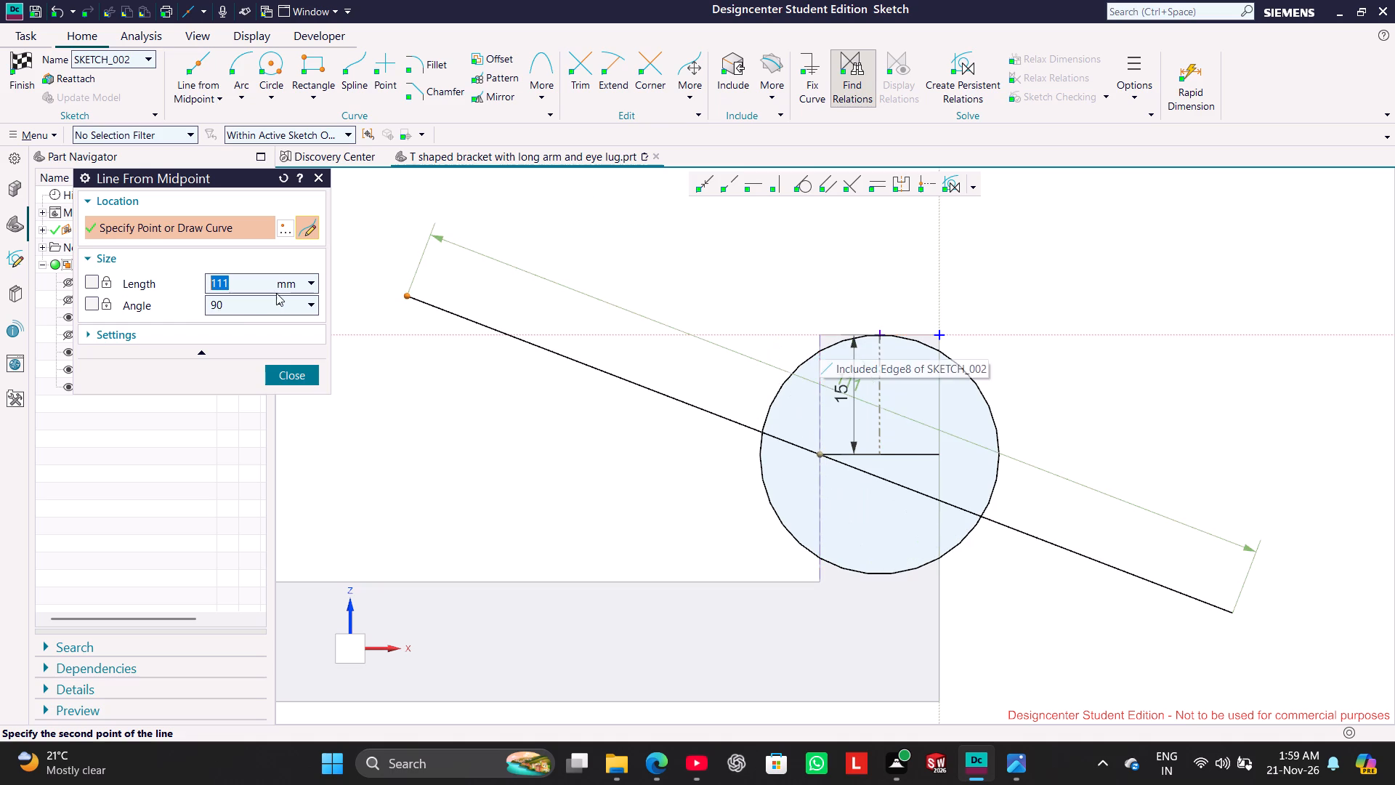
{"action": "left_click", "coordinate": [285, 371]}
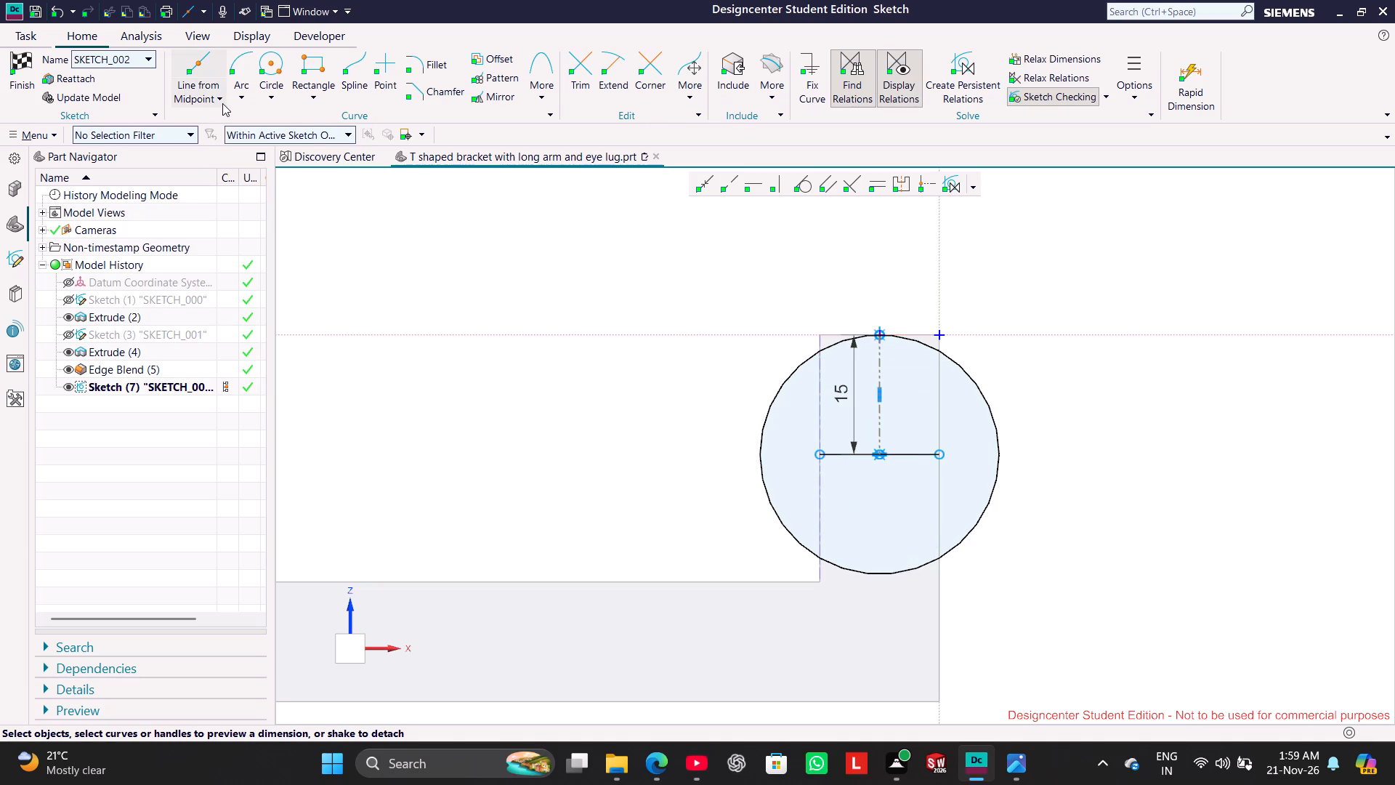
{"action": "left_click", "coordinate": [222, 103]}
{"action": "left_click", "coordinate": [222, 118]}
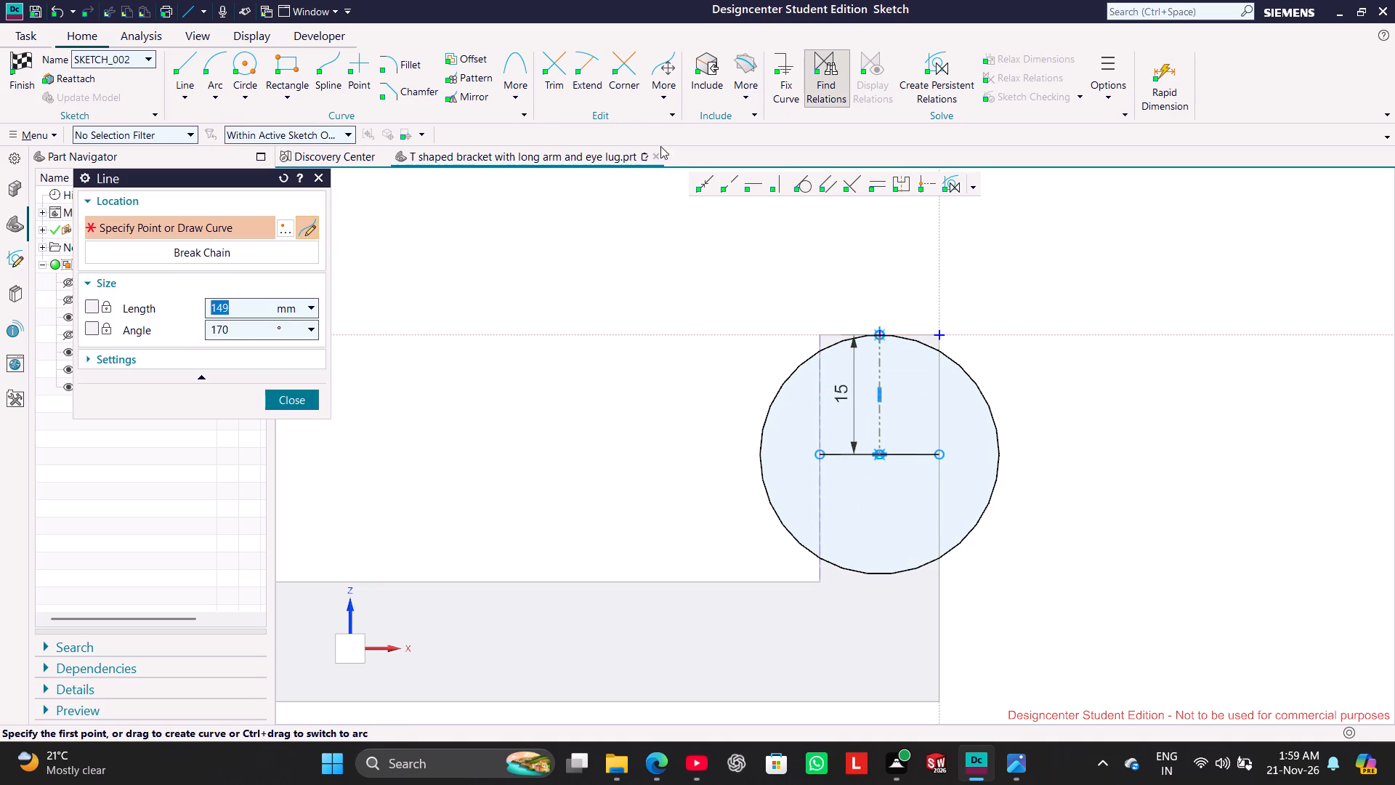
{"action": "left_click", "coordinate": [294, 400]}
Project the upright end's inner and outer vertical edges into the sketch.
{"action": "left_click", "coordinate": [756, 65]}
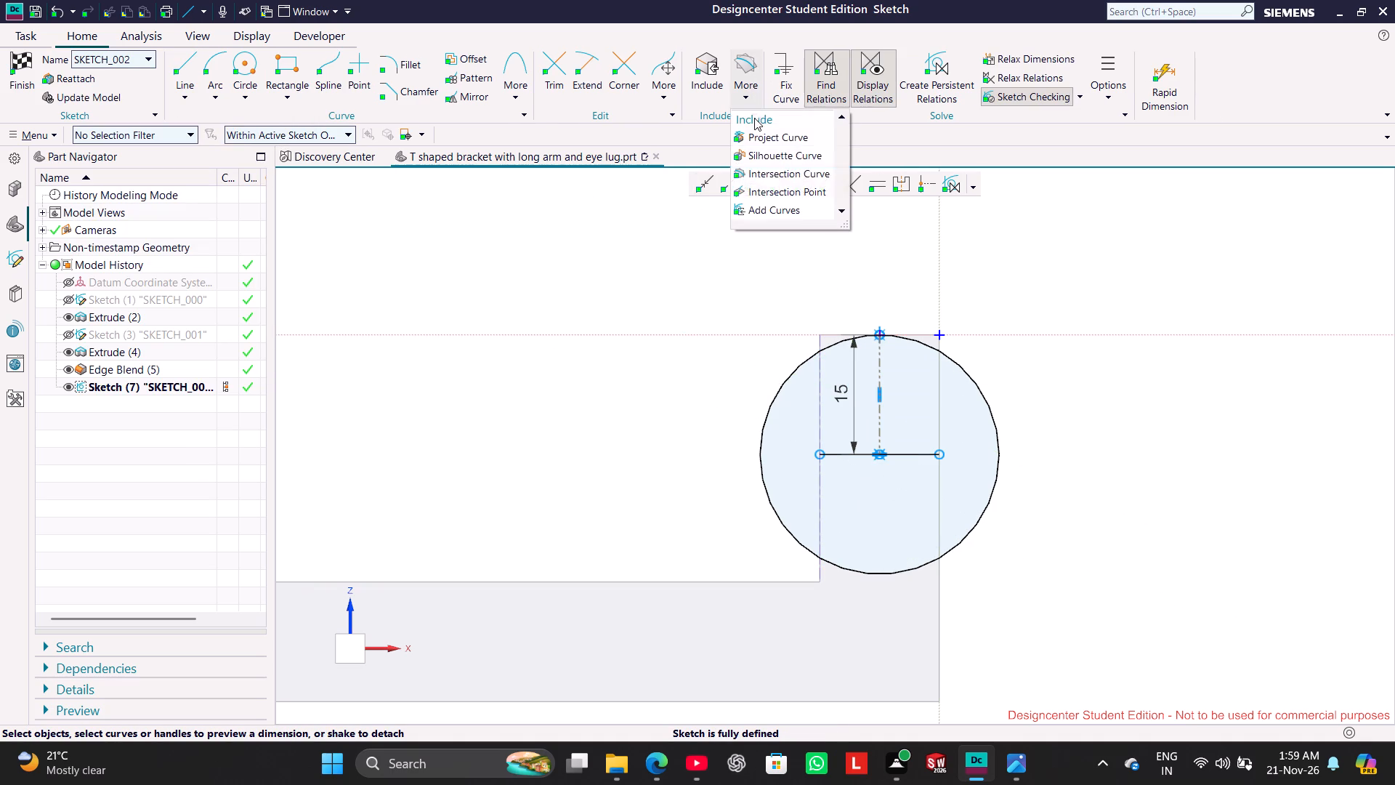
{"action": "left_click", "coordinate": [787, 140]}
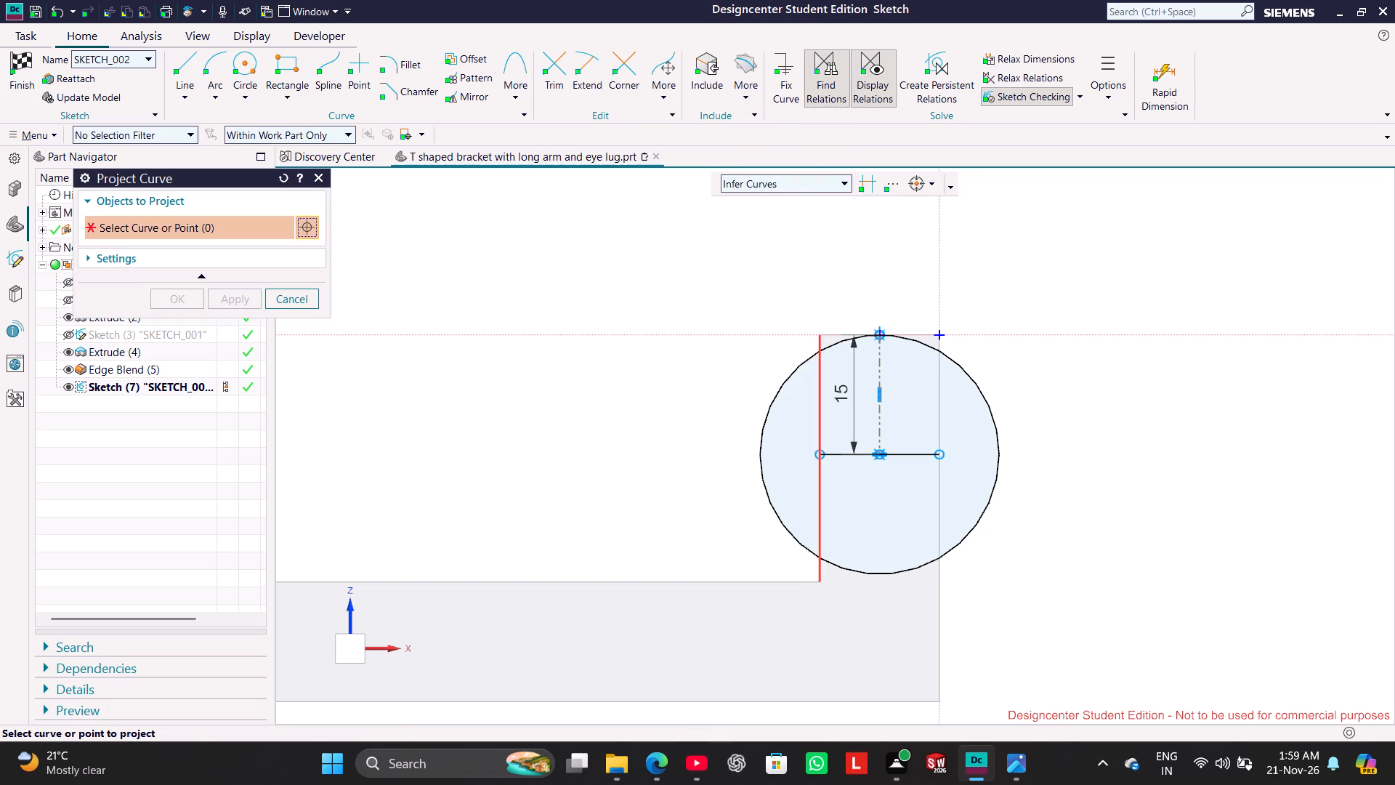
{"action": "left_click", "coordinate": [822, 387]}
{"action": "left_click", "coordinate": [932, 424]}
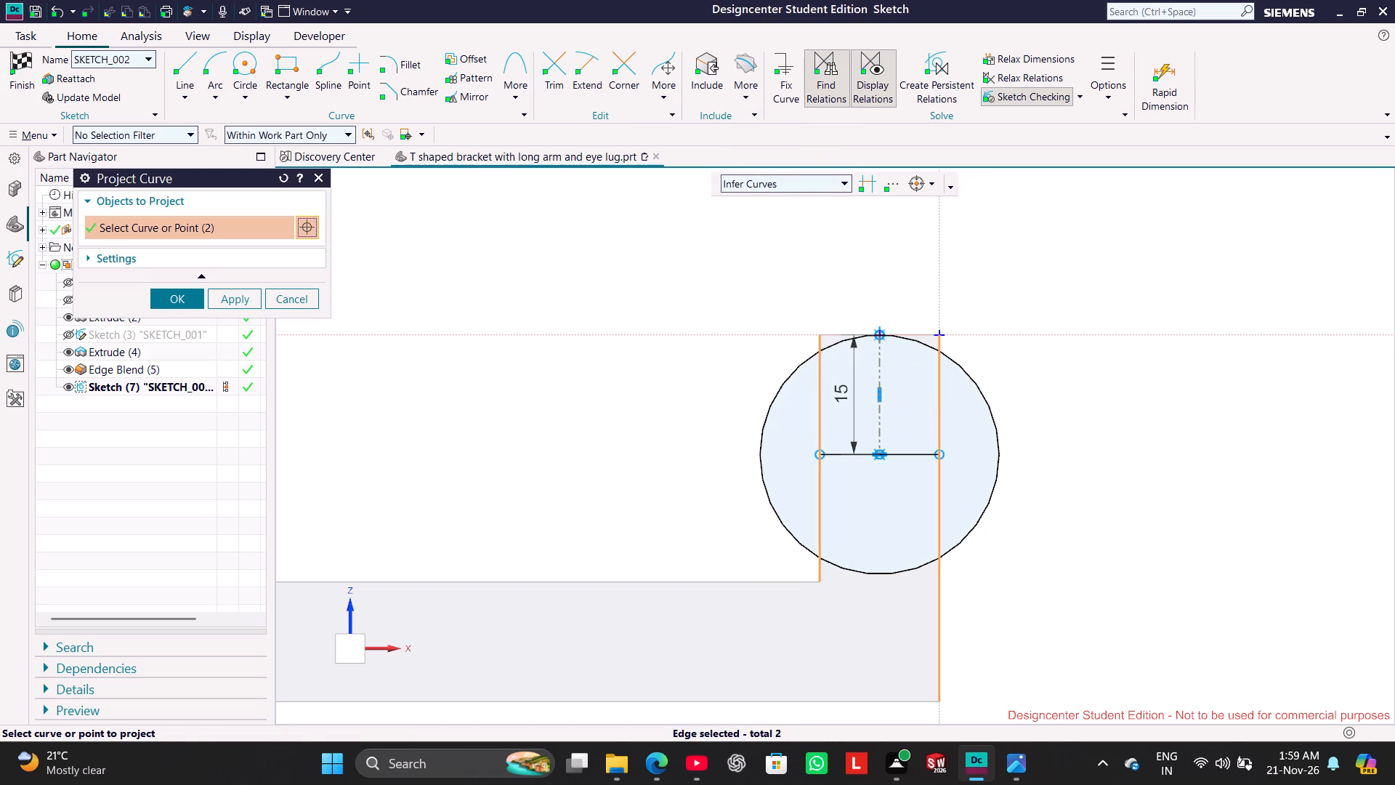
{"action": "left_click", "coordinate": [222, 297]}
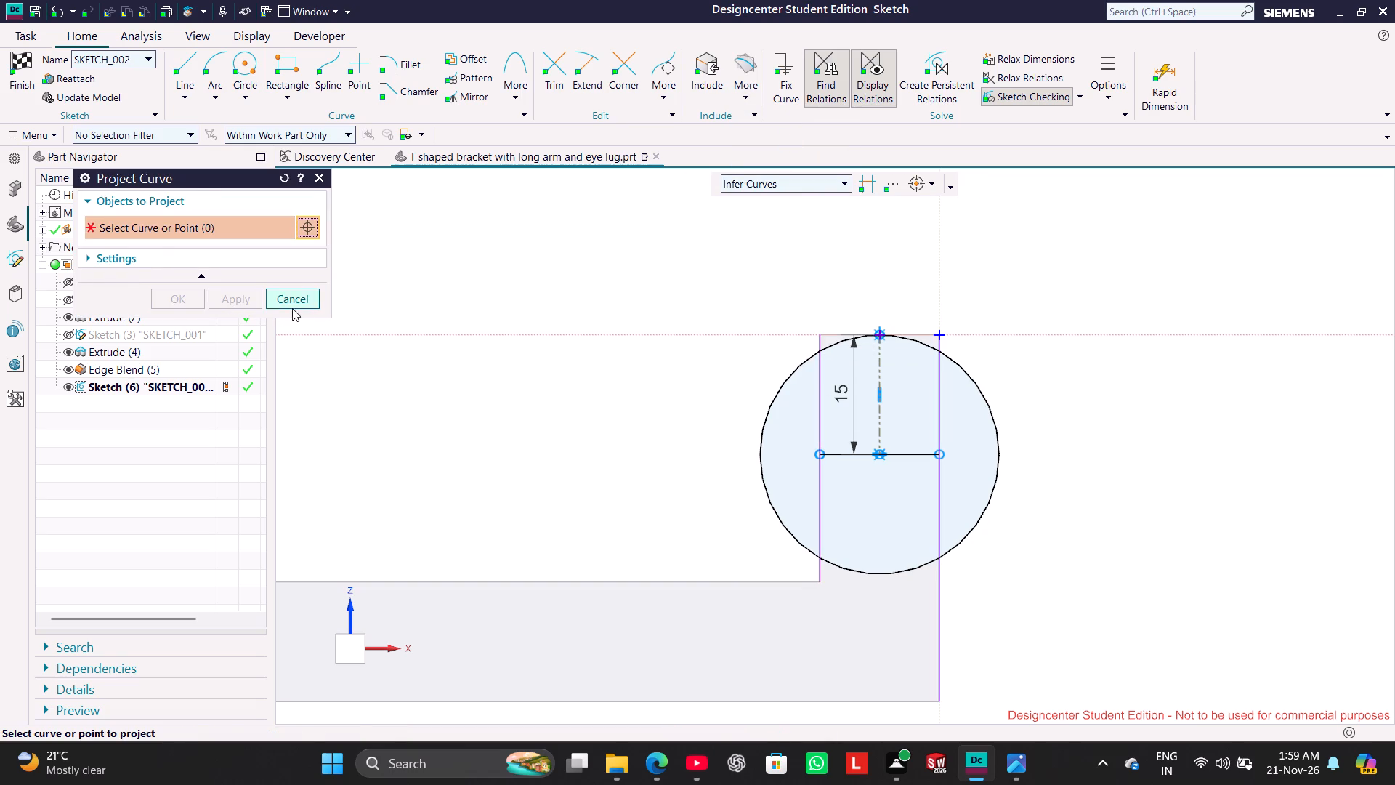
{"action": "left_click", "coordinate": [294, 304]}
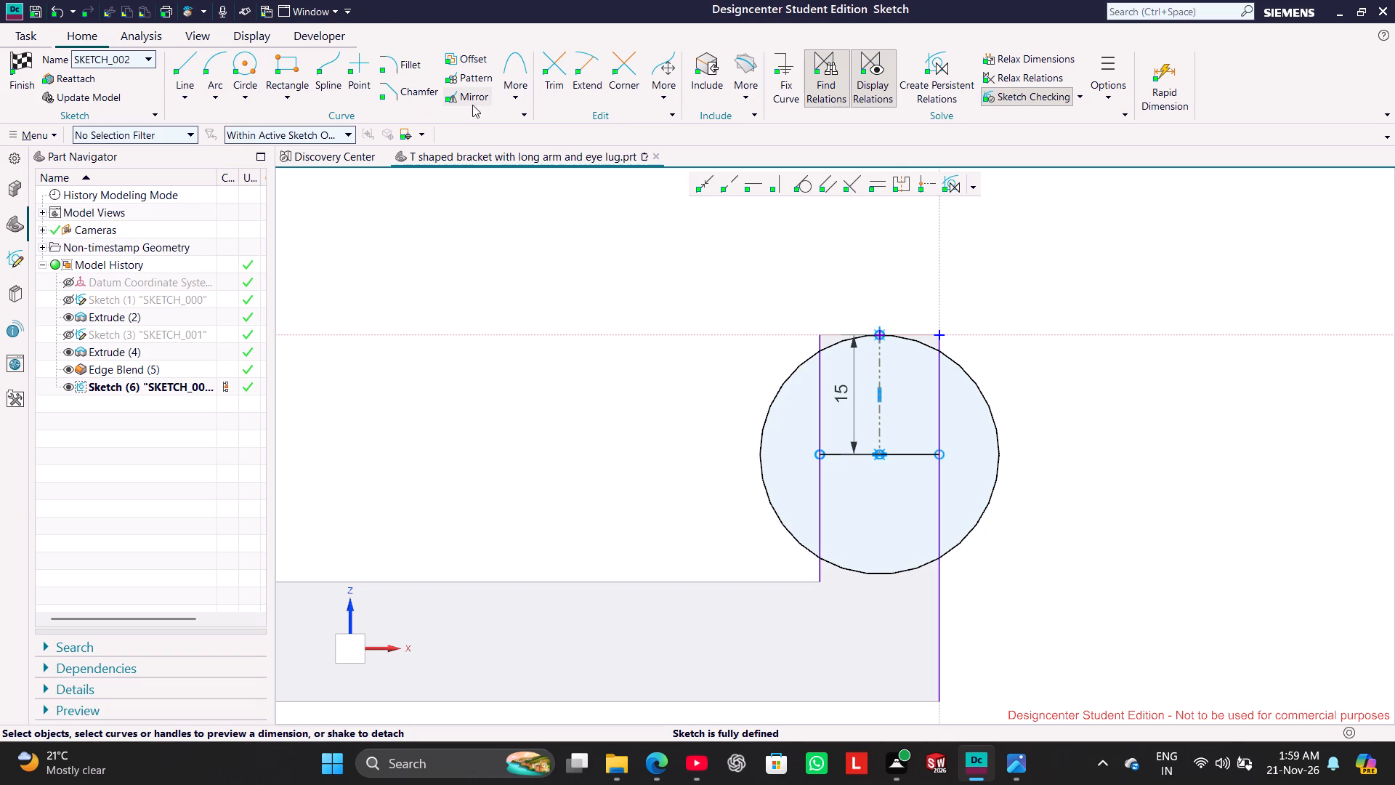
Trim the circle's two sides and bottom arc, plus the projected edge segments inside the circle below the horizontal line and the outer edge's remainder.
{"action": "left_click", "coordinate": [546, 69]}
{"action": "left_click_drag", "start_coordinate": [830, 511], "coordinate": [804, 490]}
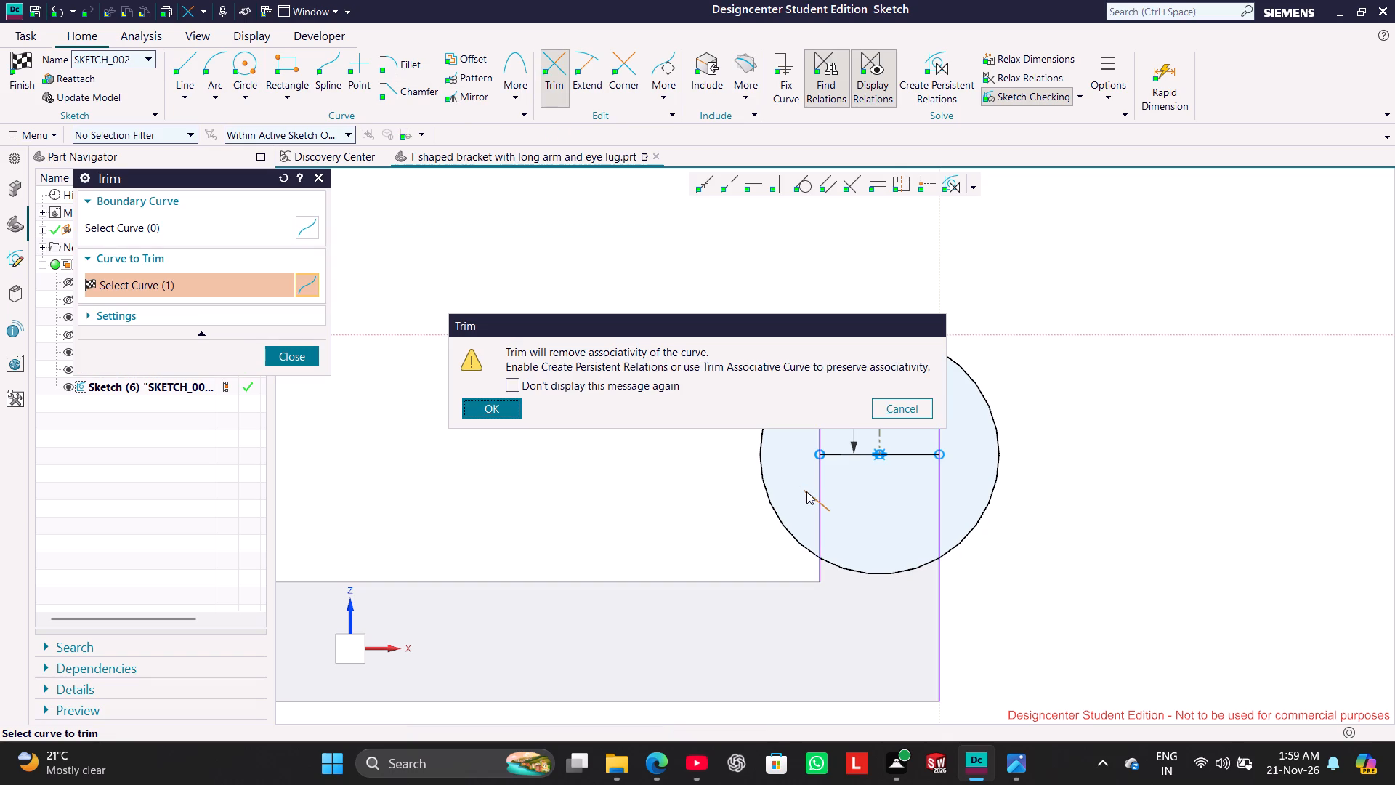
{"action": "left_click", "coordinate": [515, 408]}
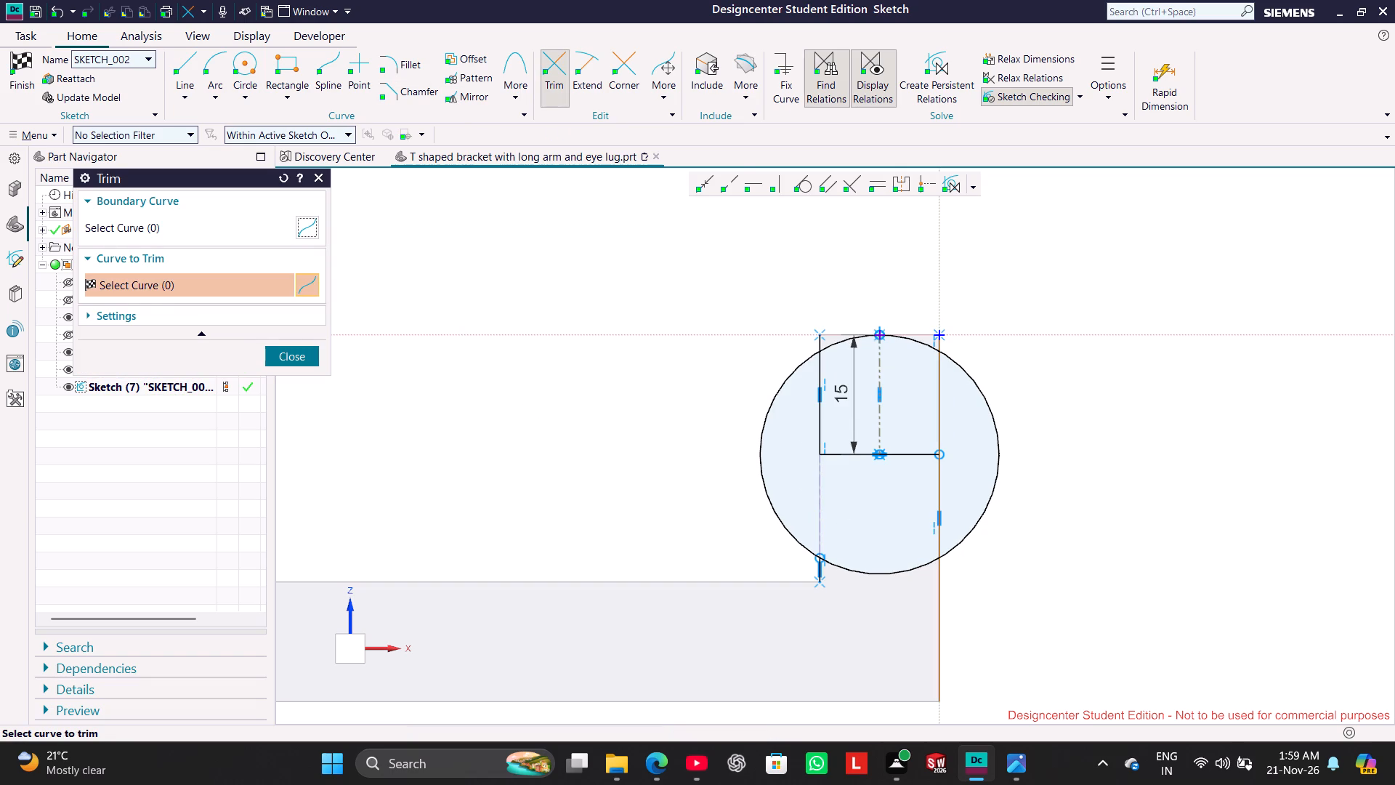
{"action": "left_click_drag", "start_coordinate": [1016, 583], "coordinate": [938, 511]}
{"action": "left_click_drag", "start_coordinate": [938, 511], "coordinate": [921, 486]}
{"action": "left_click_drag", "start_coordinate": [795, 480], "coordinate": [750, 445]}
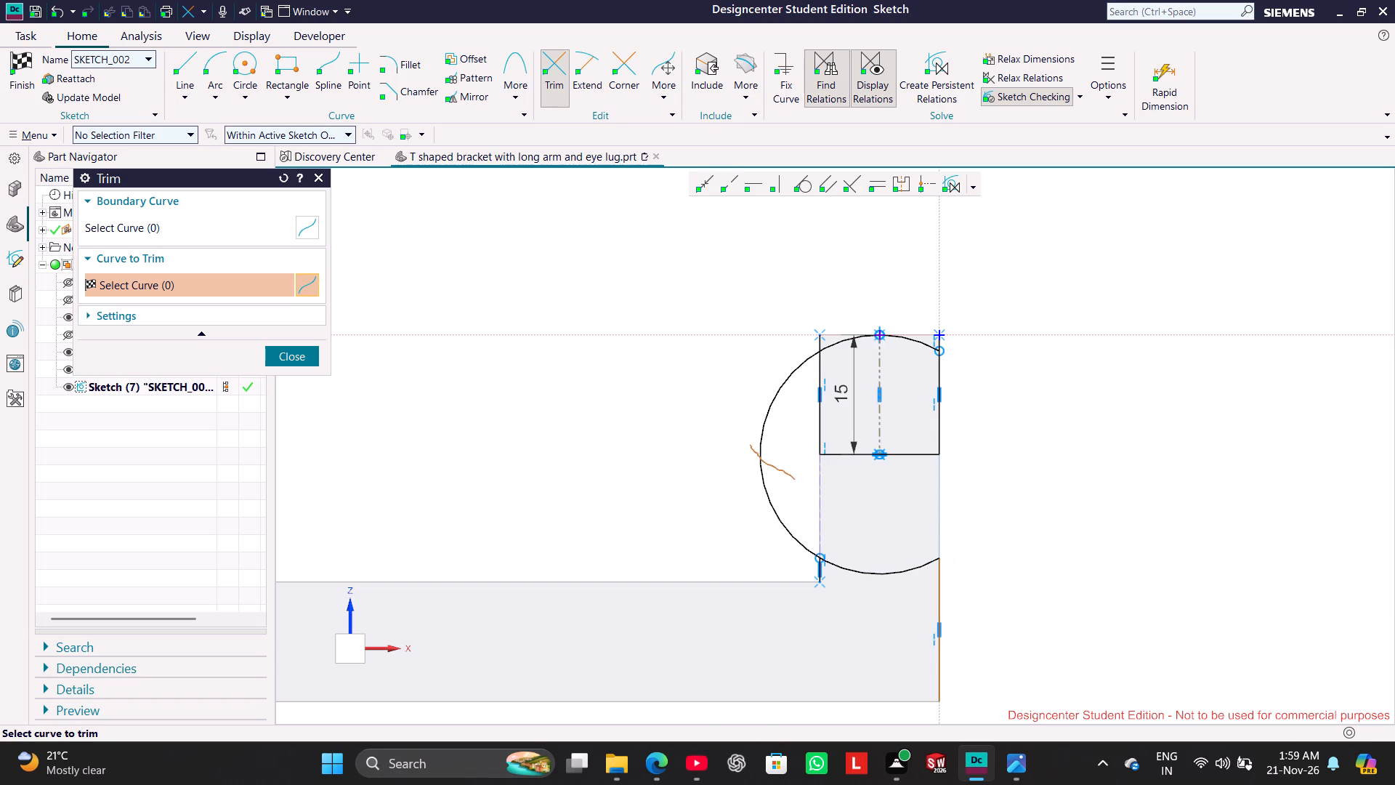
{"action": "left_click_drag", "start_coordinate": [750, 445], "coordinate": [743, 429]}
{"action": "left_click_drag", "start_coordinate": [860, 609], "coordinate": [860, 536]}
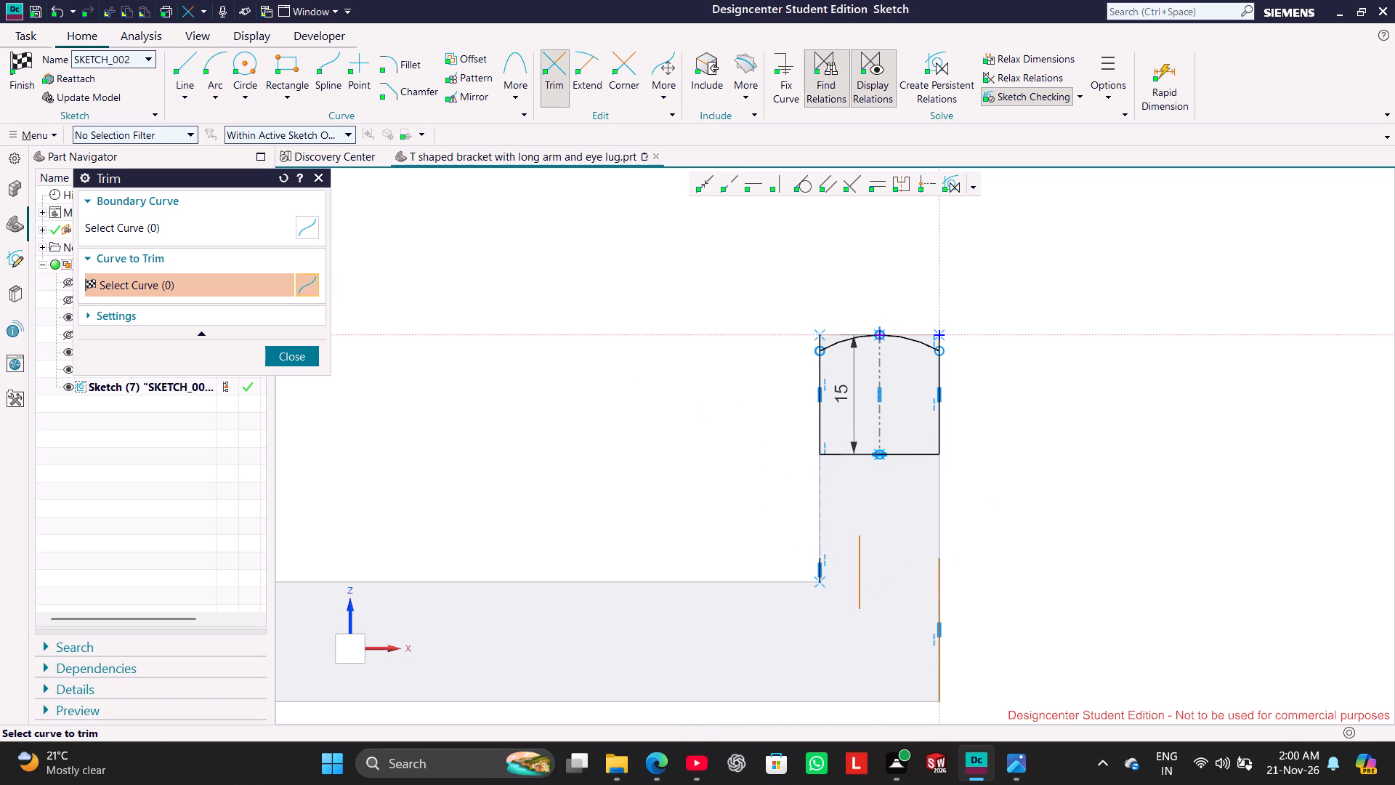
{"action": "left_click_drag", "start_coordinate": [1003, 609], "coordinate": [917, 549]}
{"action": "left_click", "coordinate": [313, 361]}
Trim the two short projected edge ends protruding above the arc at the lug's upper corners.
{"action": "scroll", "coordinate": [968, 424], "scroll_direction": "up", "scroll_amount": 2}
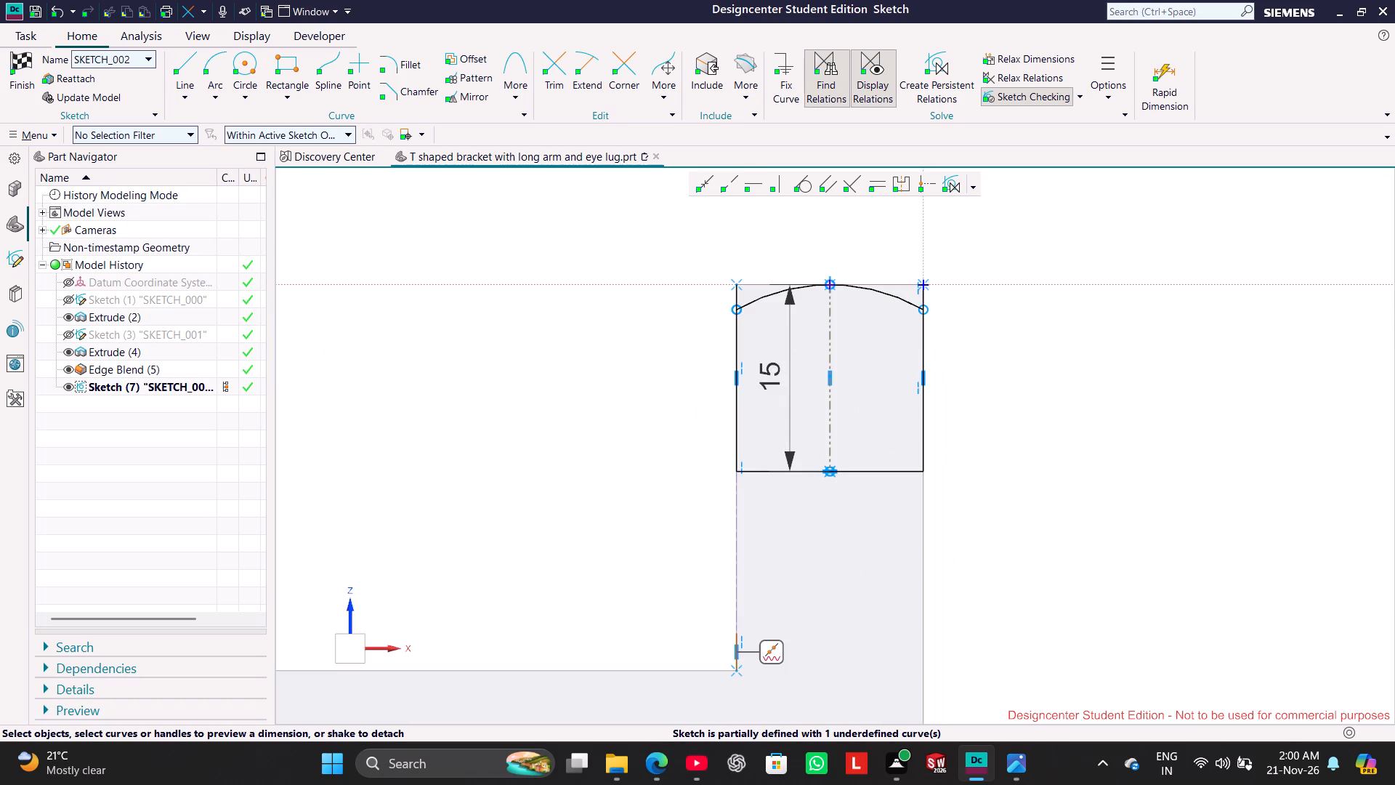
{"action": "left_click", "coordinate": [550, 73]}
{"action": "scroll", "coordinate": [963, 302], "scroll_direction": "up", "scroll_amount": 3}
{"action": "left_click_drag", "start_coordinate": [934, 310], "coordinate": [883, 283]}
{"action": "left_click_drag", "start_coordinate": [551, 281], "coordinate": [505, 294]}
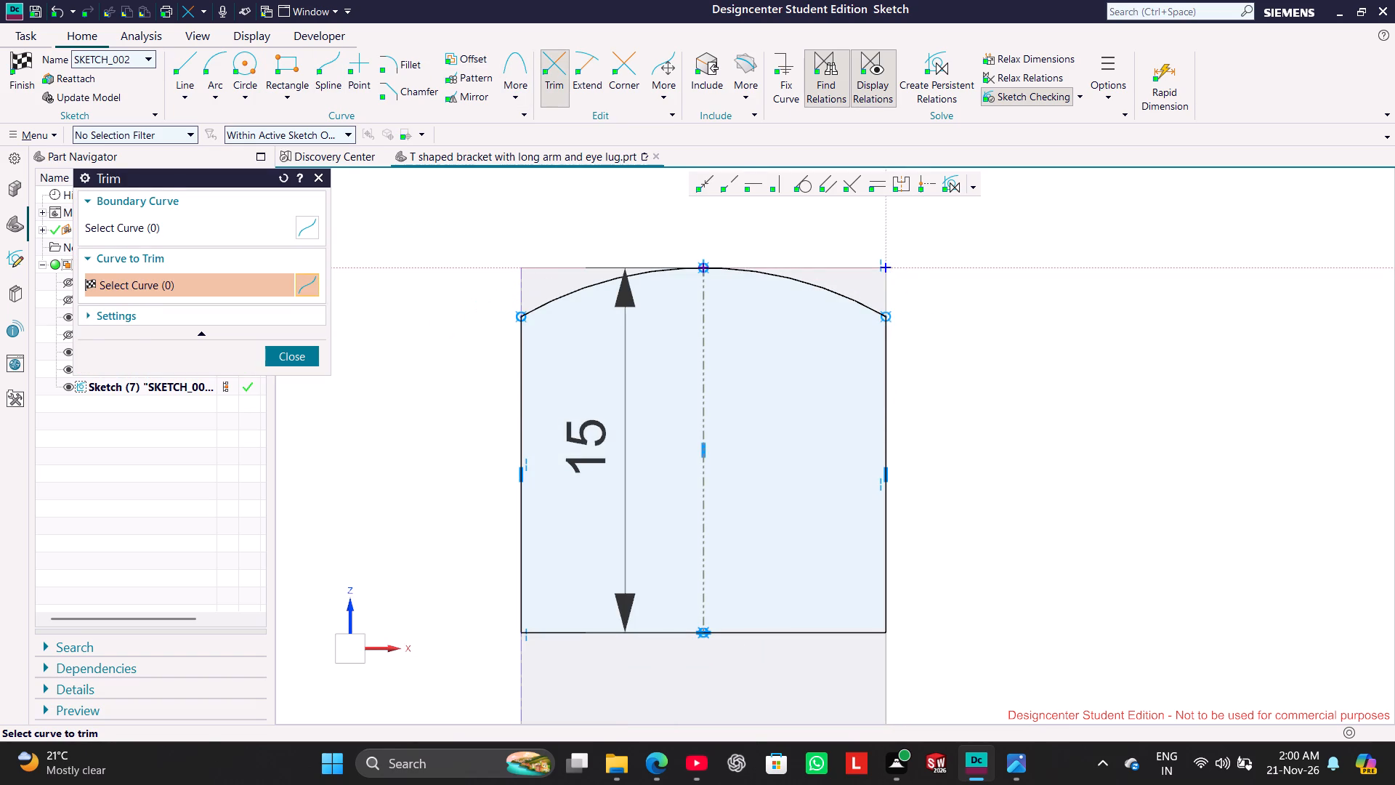
{"action": "left_click", "coordinate": [303, 353]}
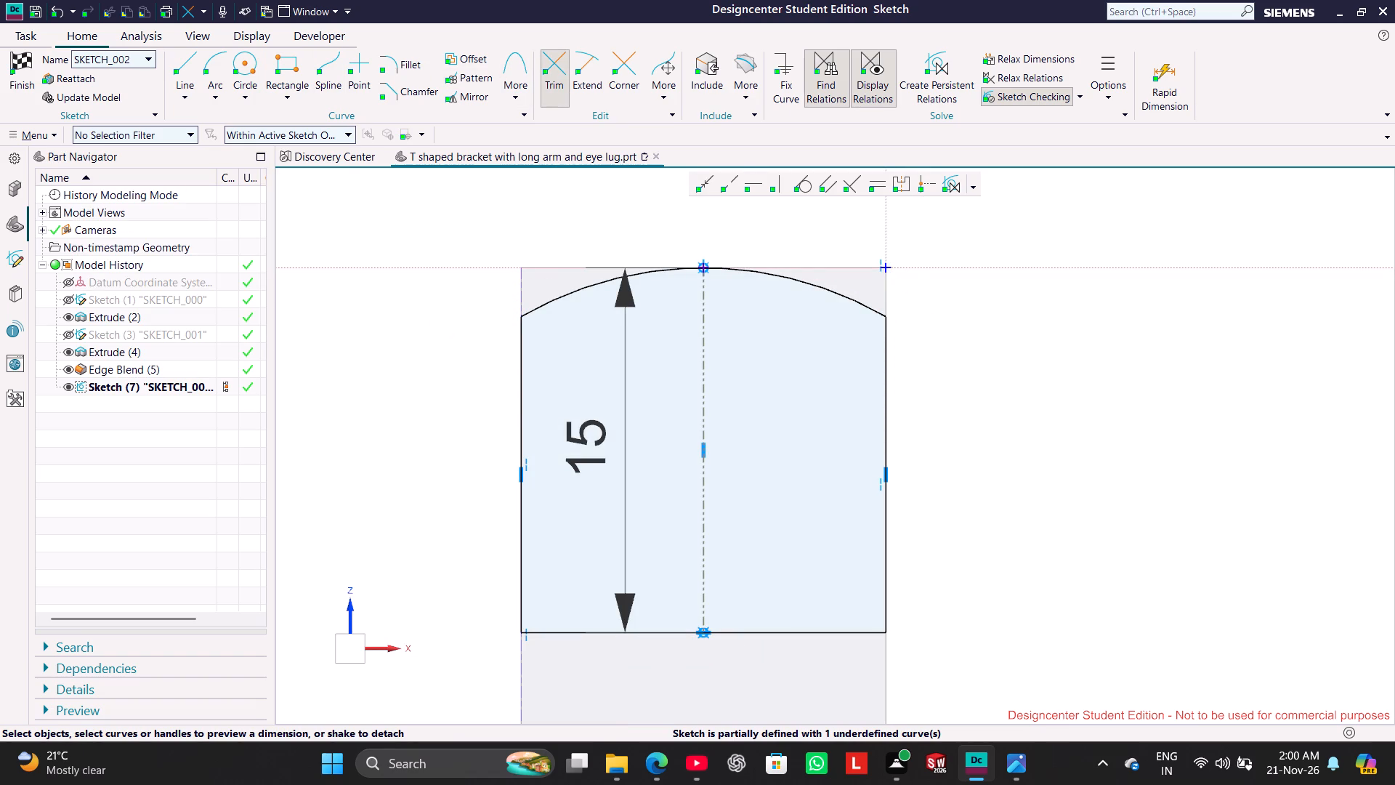
Compare the trimmed lug profile with the reference drawing's eye lug.
{"action": "scroll", "coordinate": [414, 370], "scroll_direction": "down", "scroll_amount": 3}
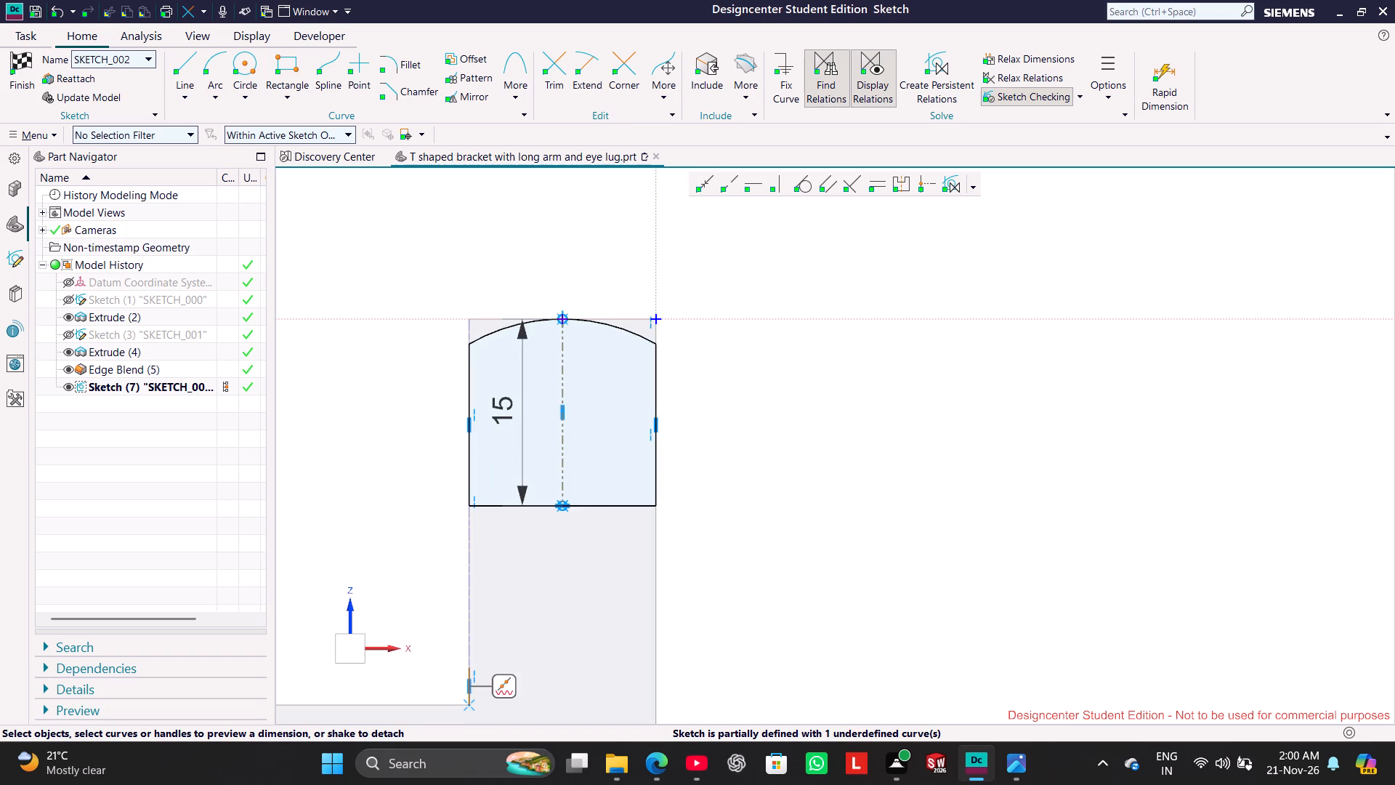
{"action": "middle_click_drag", "start_coordinate": [403, 381], "coordinate": [638, 385], "text": "shift"}
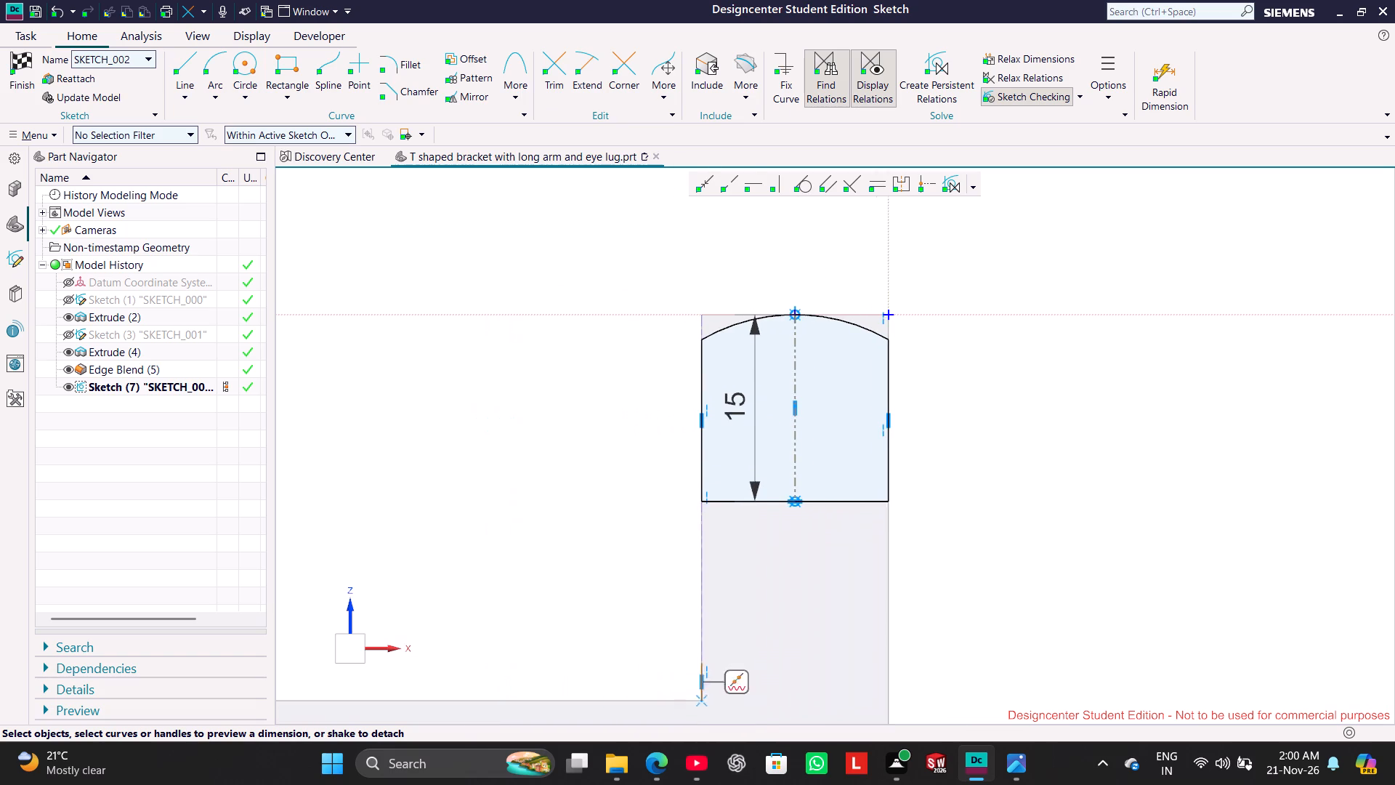
{"action": "middle_click_drag", "start_coordinate": [638, 385], "coordinate": [647, 372], "text": "shift"}
{"action": "left_click", "coordinate": [985, 760]}
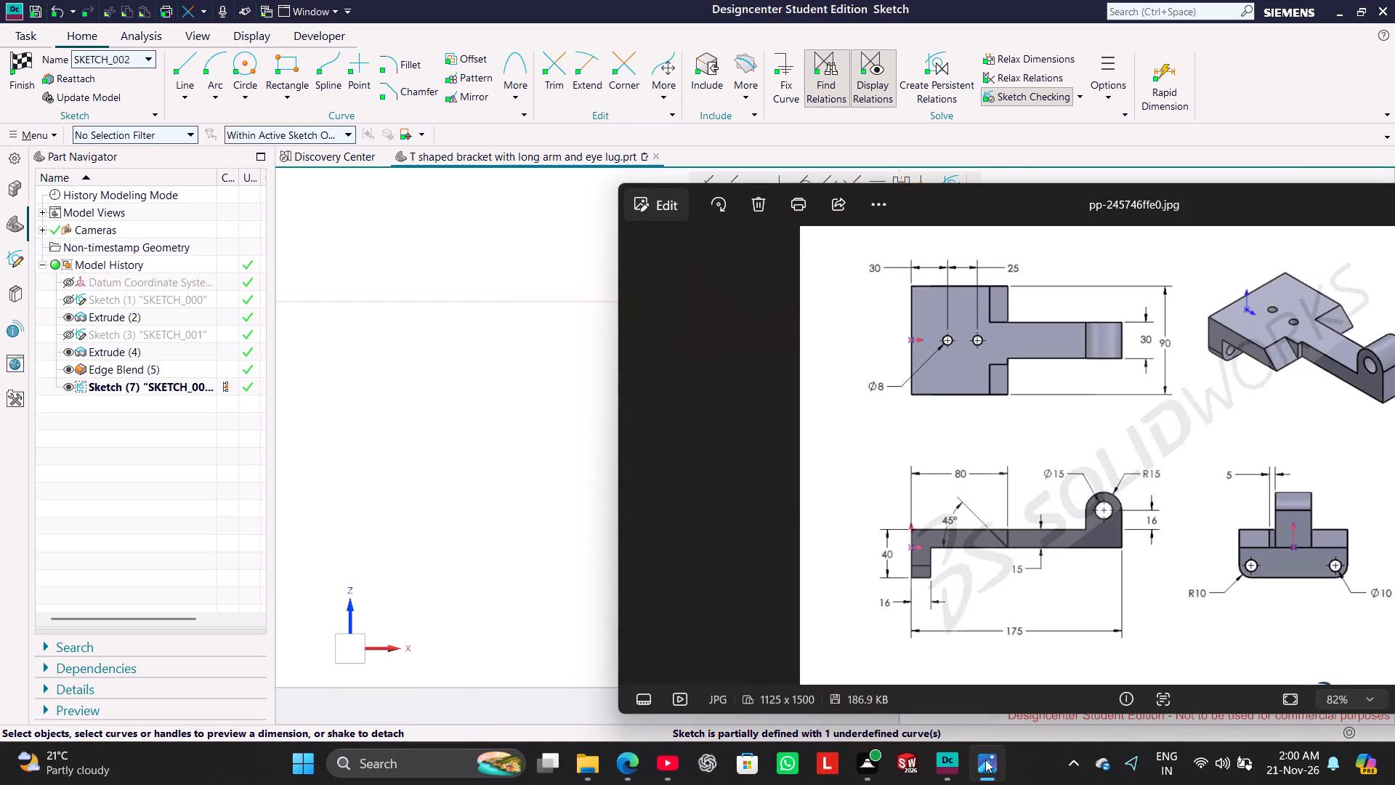
{"action": "left_click", "coordinate": [985, 760]}
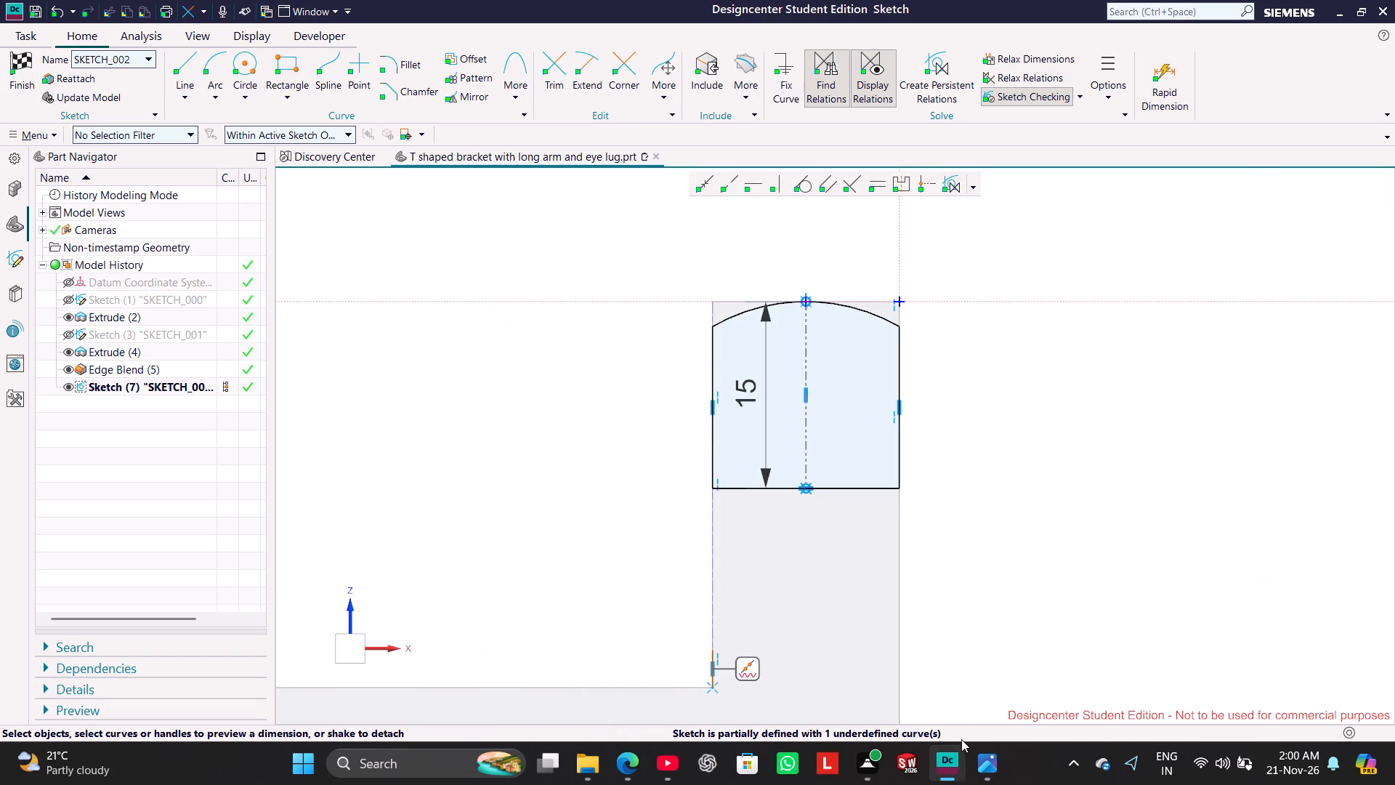
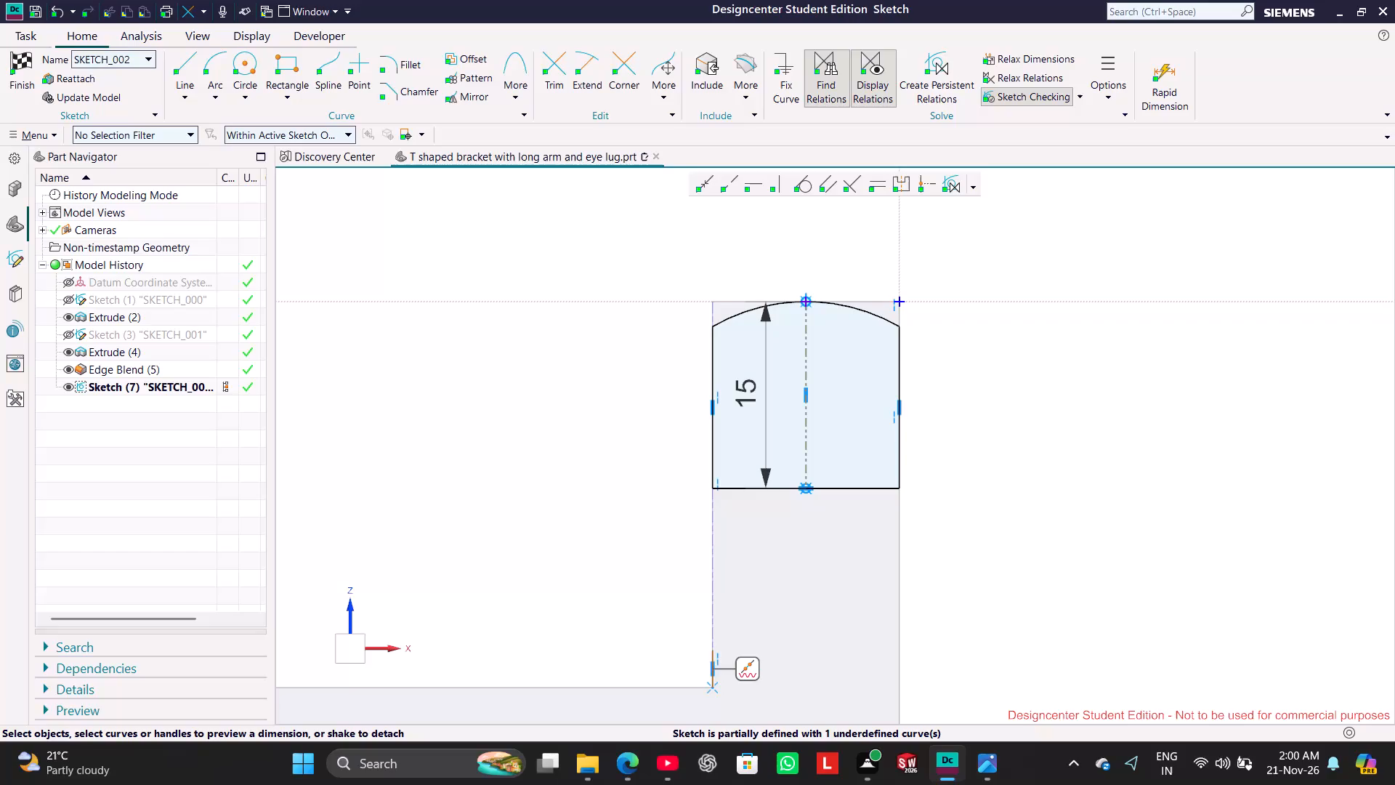
Check the eye lug's dimensions in the reference drawing and finish the lug sketch.
{"action": "left_click", "coordinate": [996, 757]}
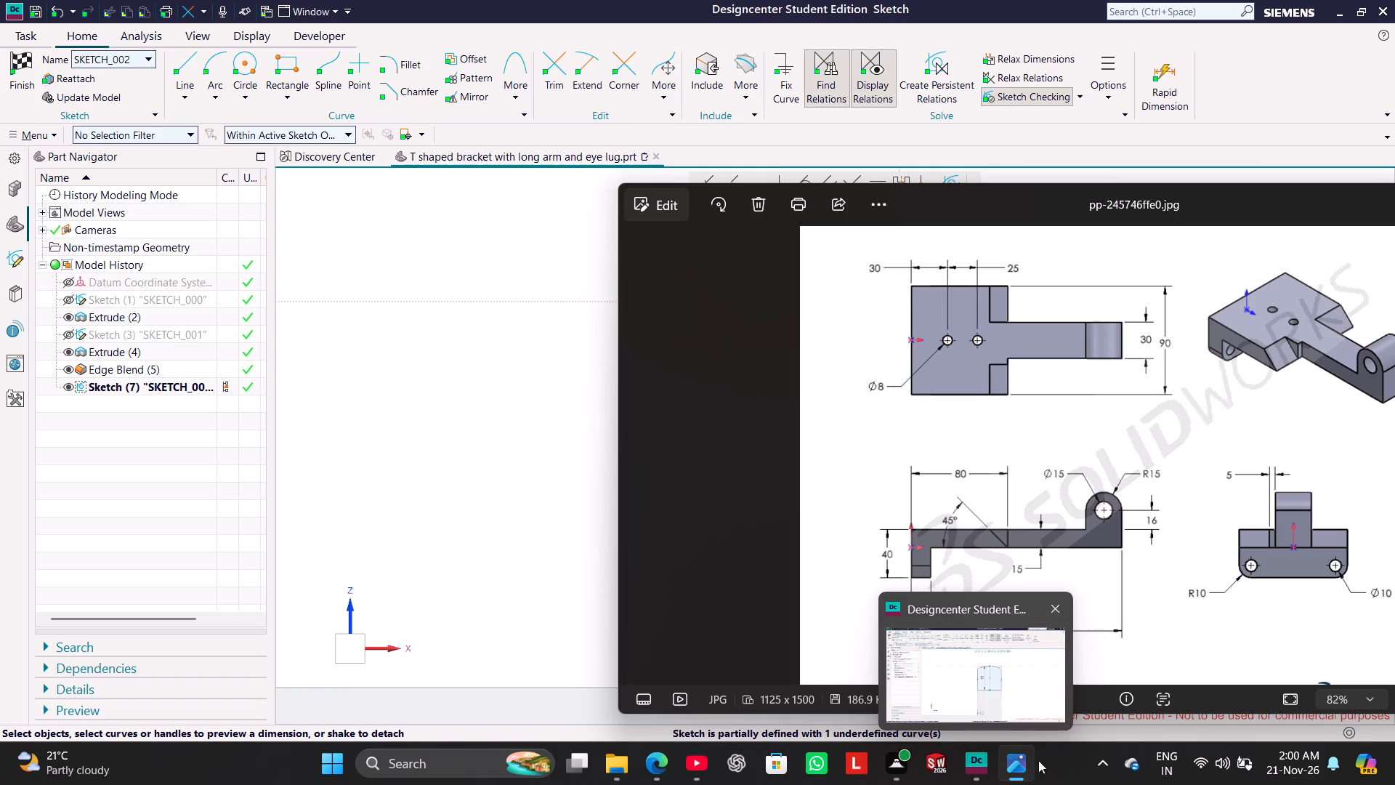
{"action": "left_click", "coordinate": [1018, 781]}
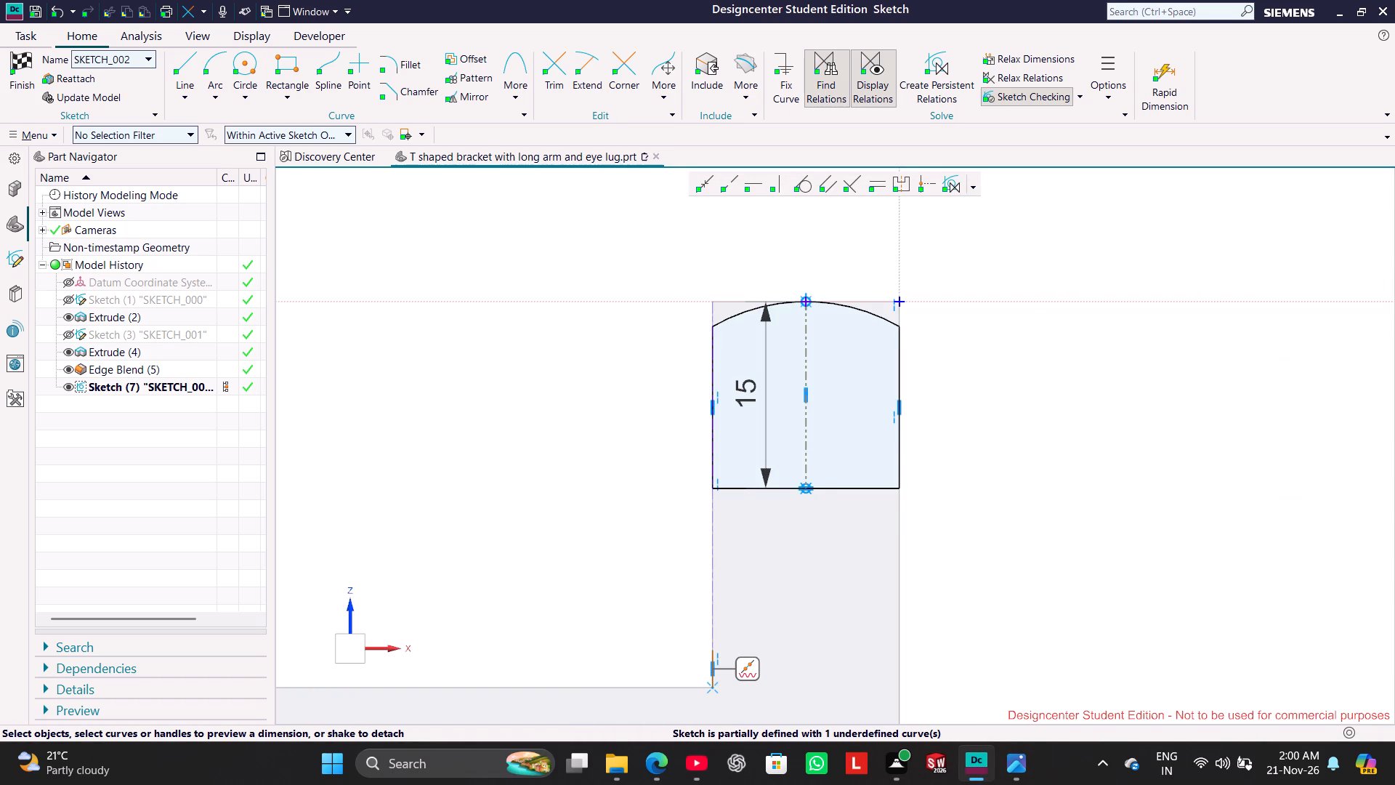
{"action": "left_click", "coordinate": [1021, 772]}
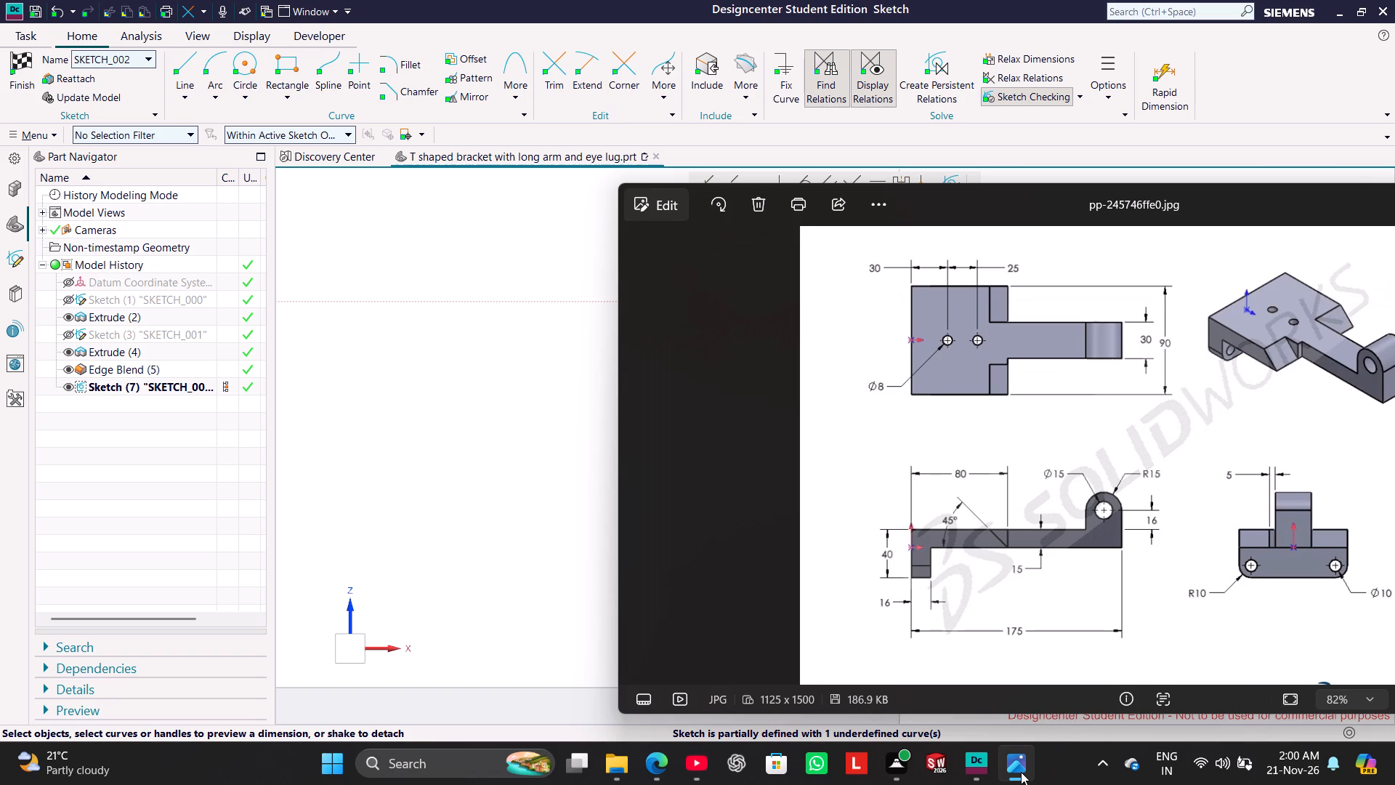
{"action": "left_click", "coordinate": [1021, 772]}
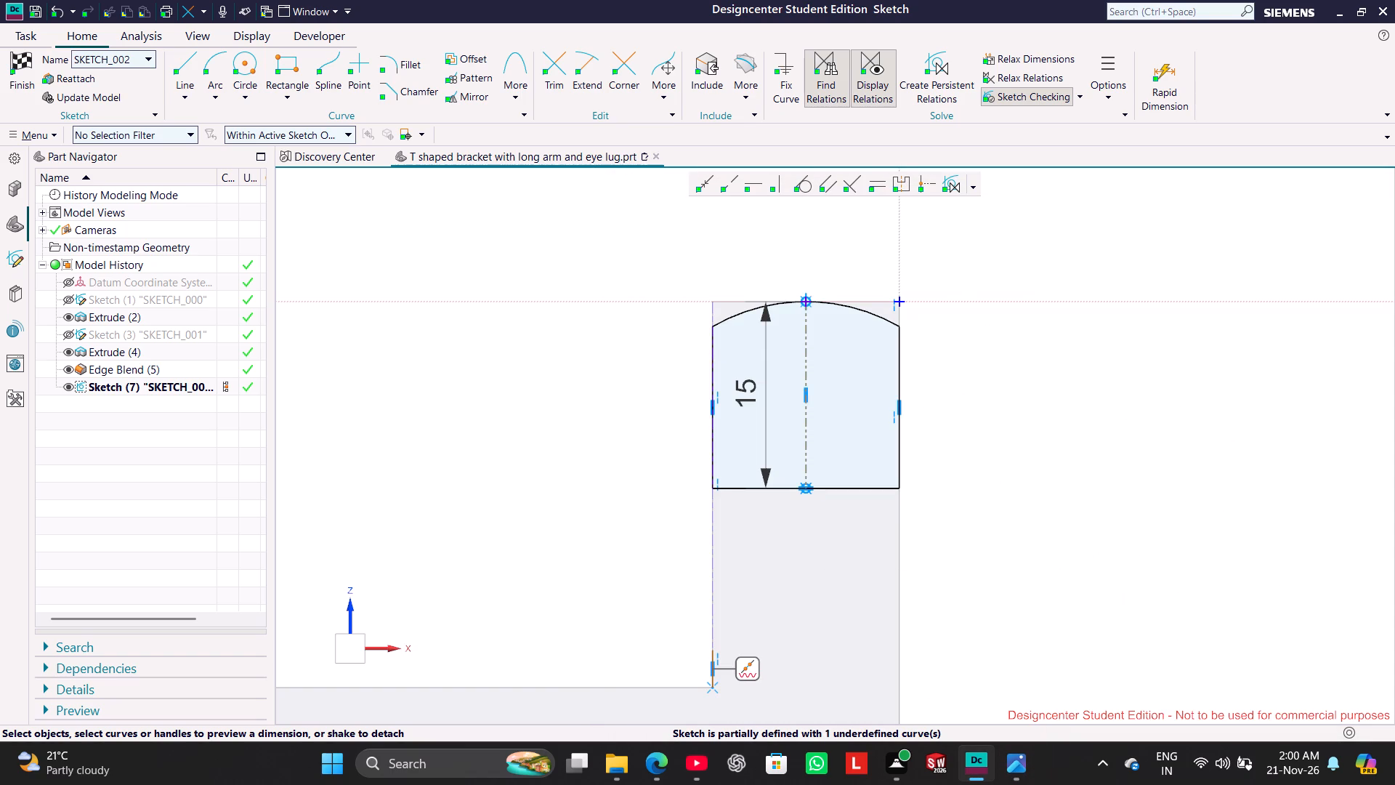
{"action": "left_click", "coordinate": [16, 74]}
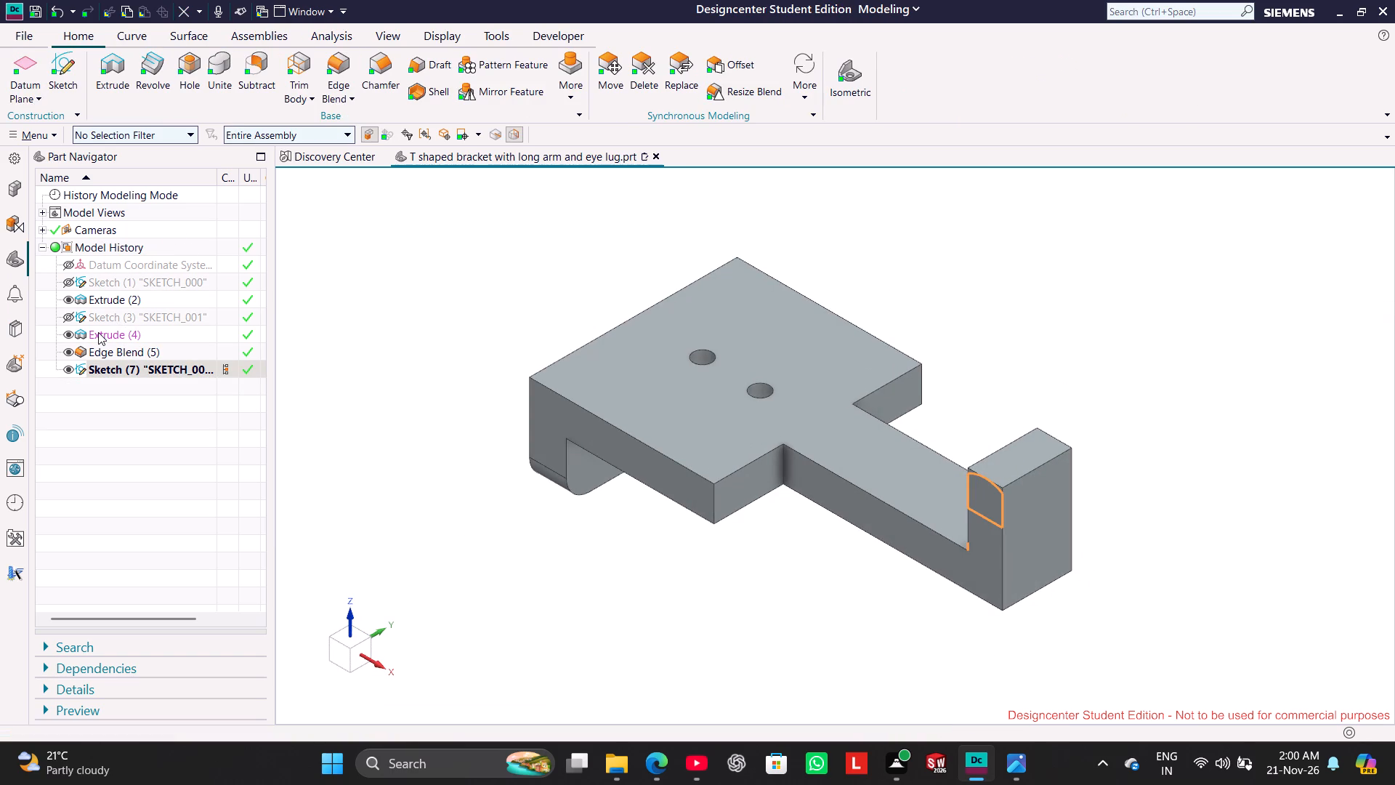
In the bracket's side profile sketch SKETCH_000, set the upright end's width to 30 mm and finish the sketch.
{"action": "left_click", "coordinate": [110, 279]}
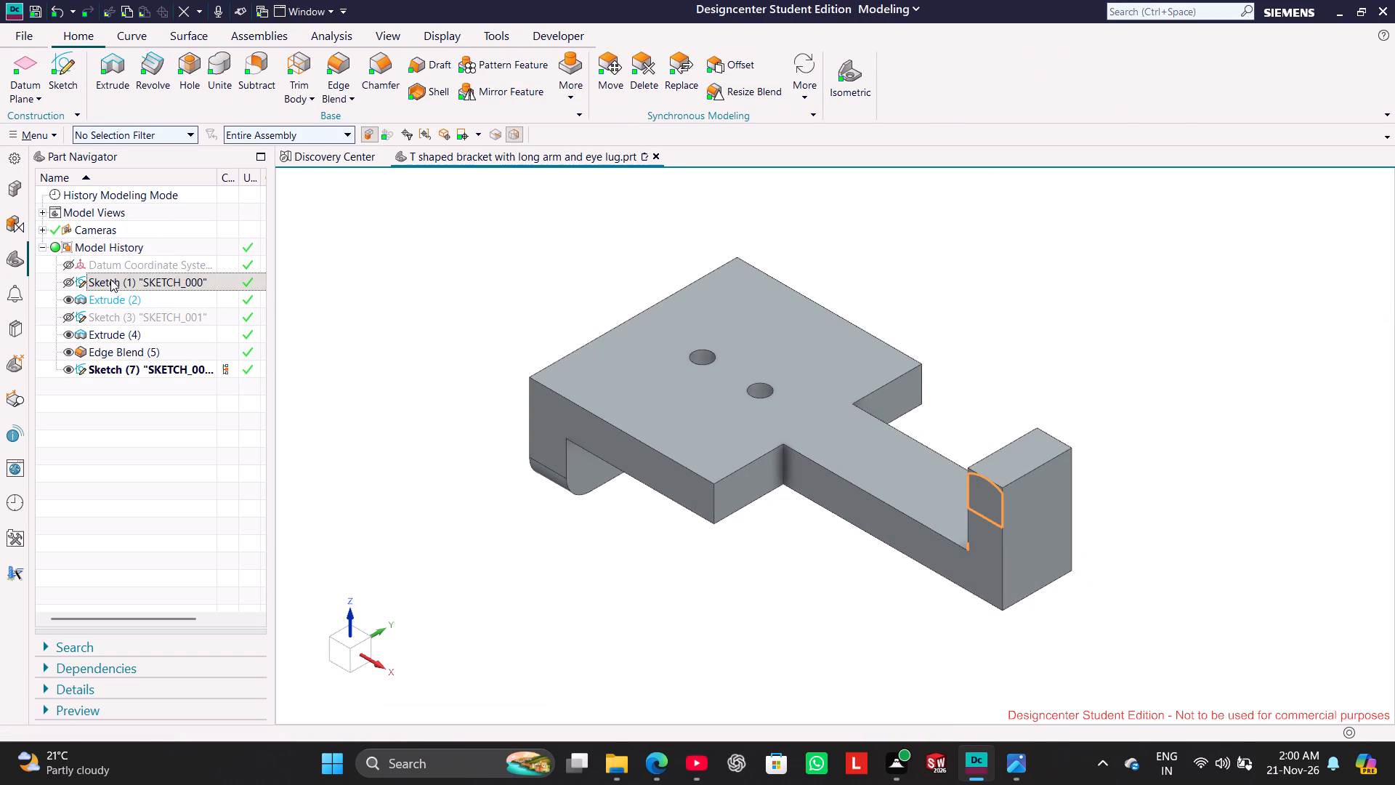
{"action": "right_click", "coordinate": [116, 278]}
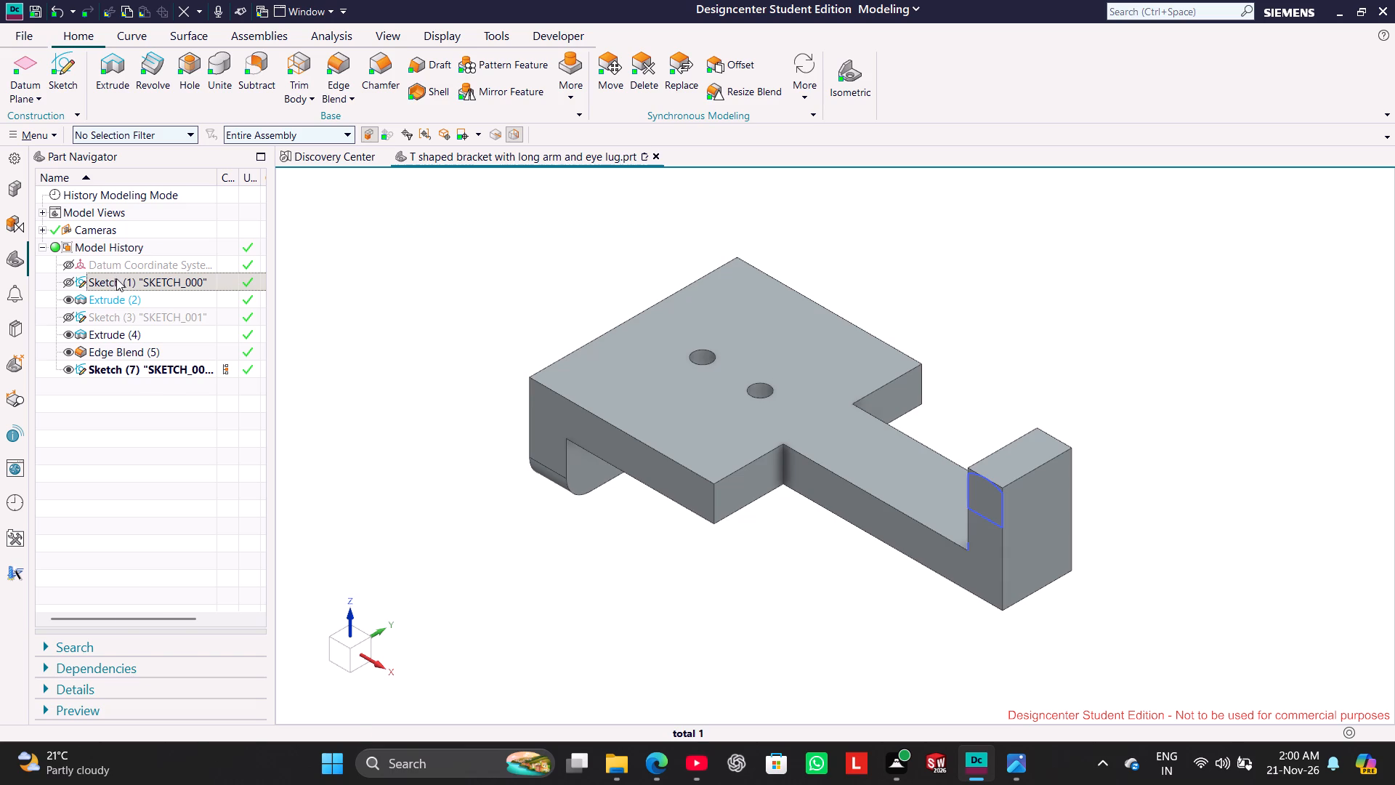
{"action": "left_click", "coordinate": [152, 263]}
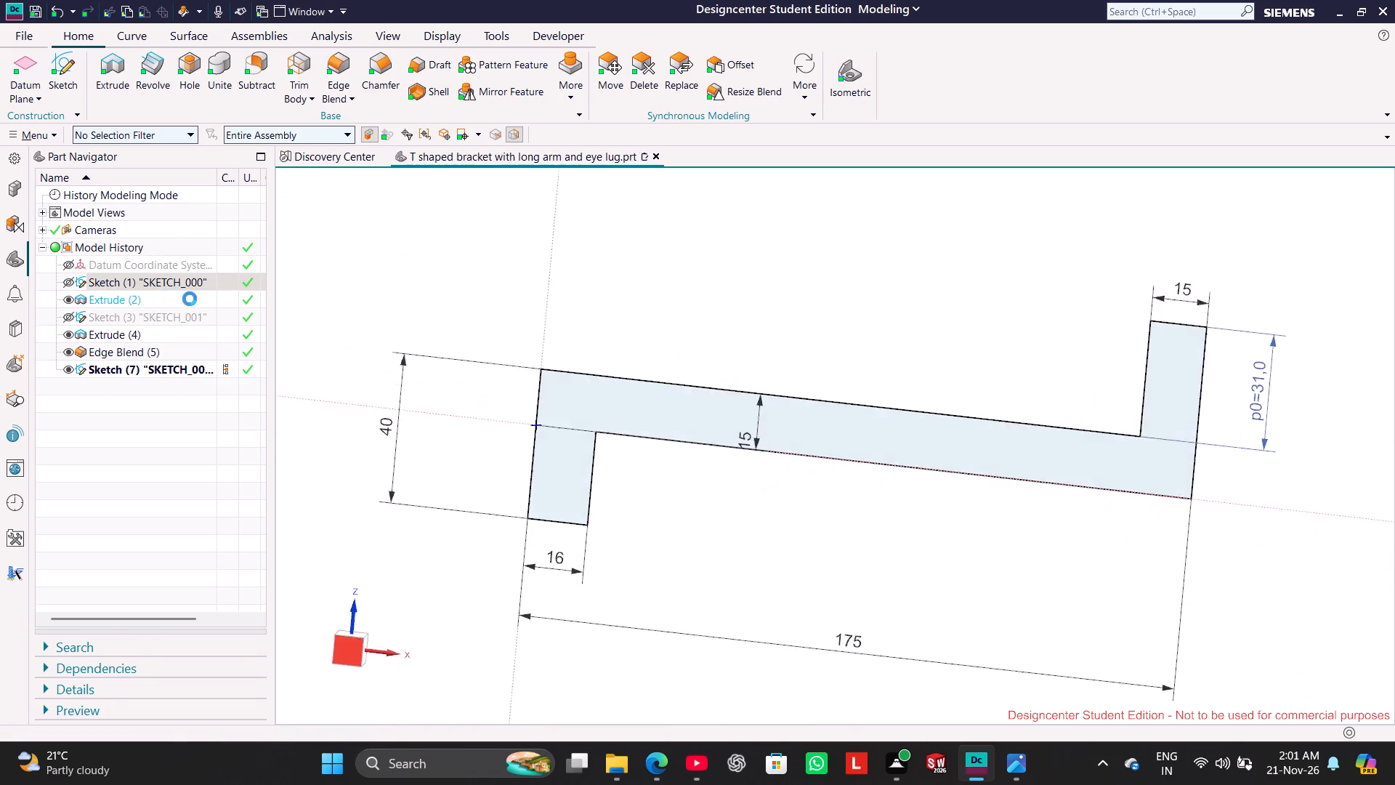
{"action": "double_click", "coordinate": [1197, 225]}
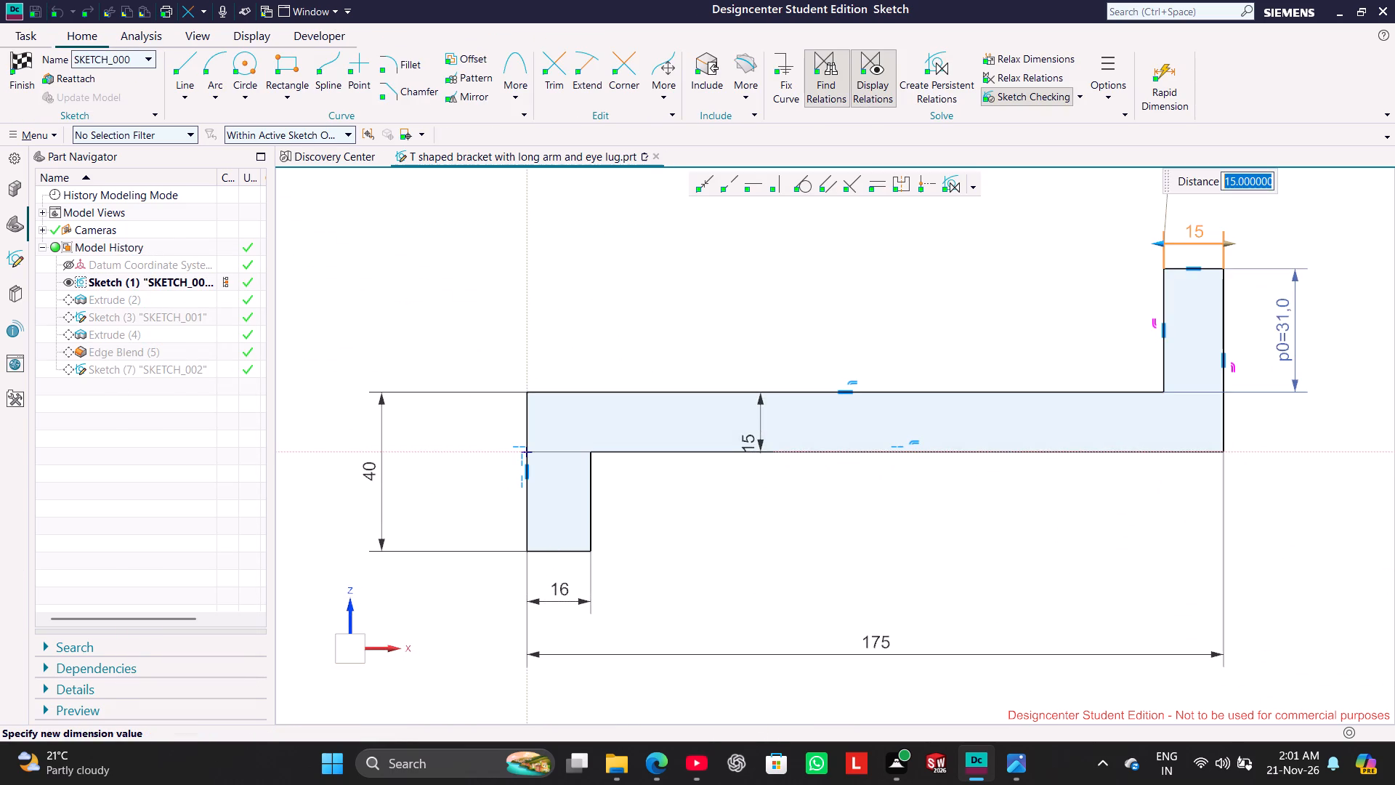
{"action": "type", "text": "30"}
{"action": "key", "text": "Return"}
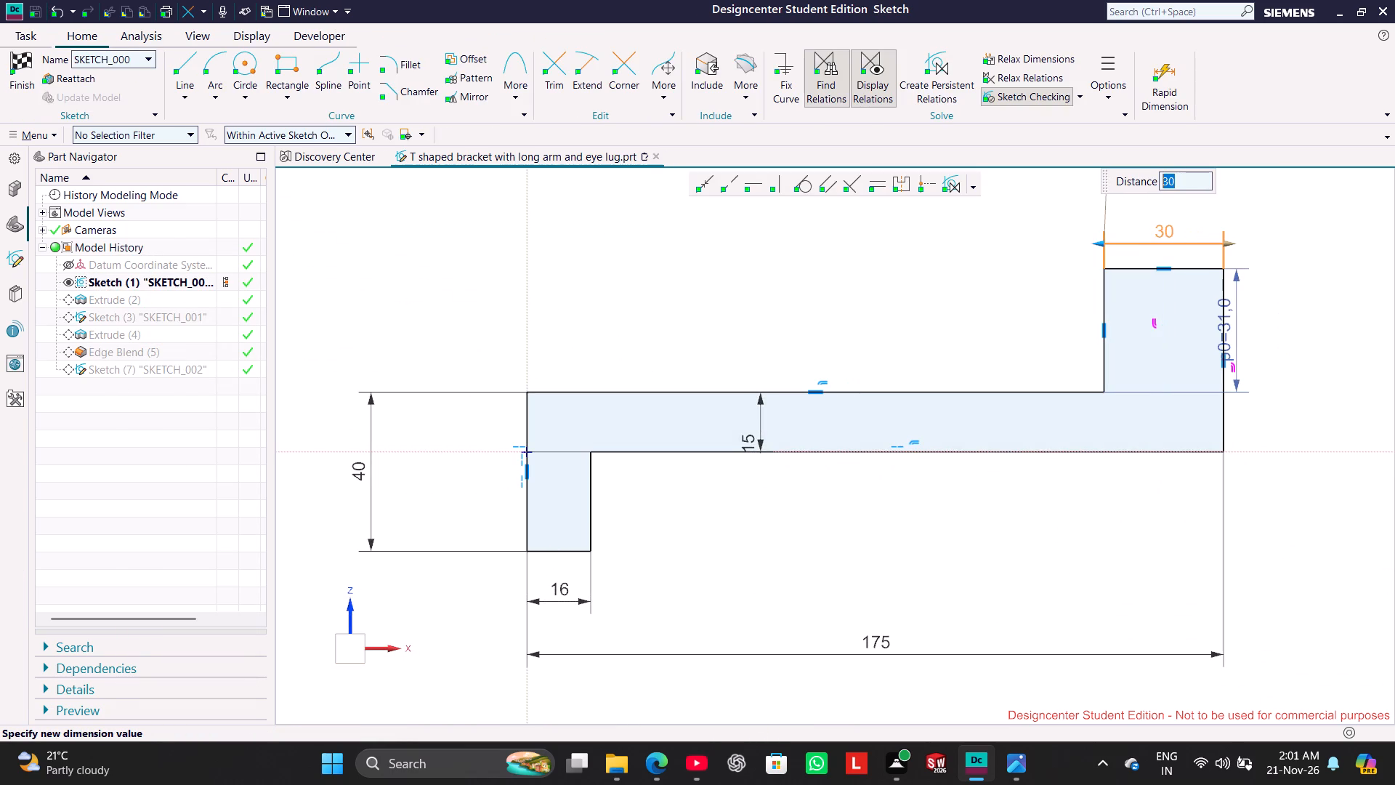
{"action": "left_click", "coordinate": [389, 291]}
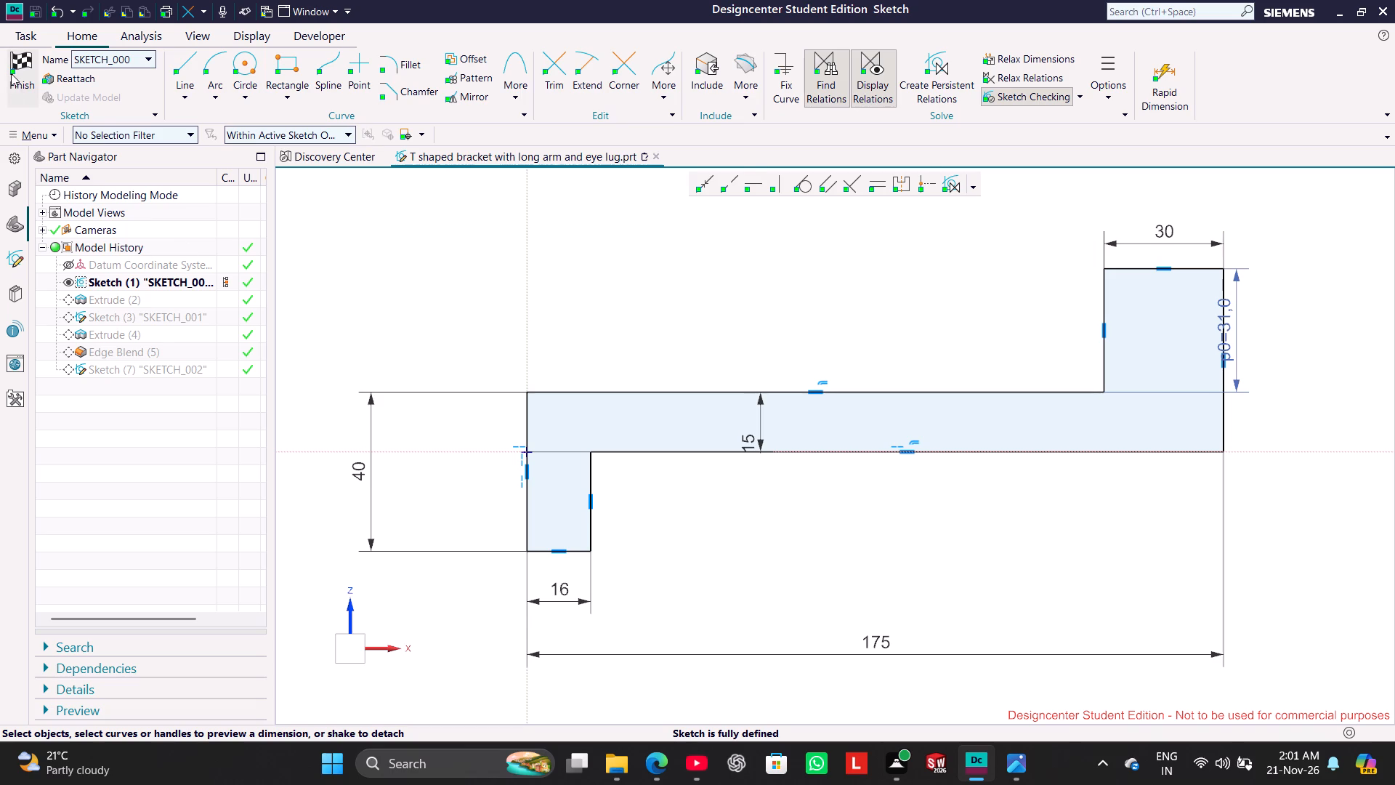
{"action": "left_click", "coordinate": [11, 73]}
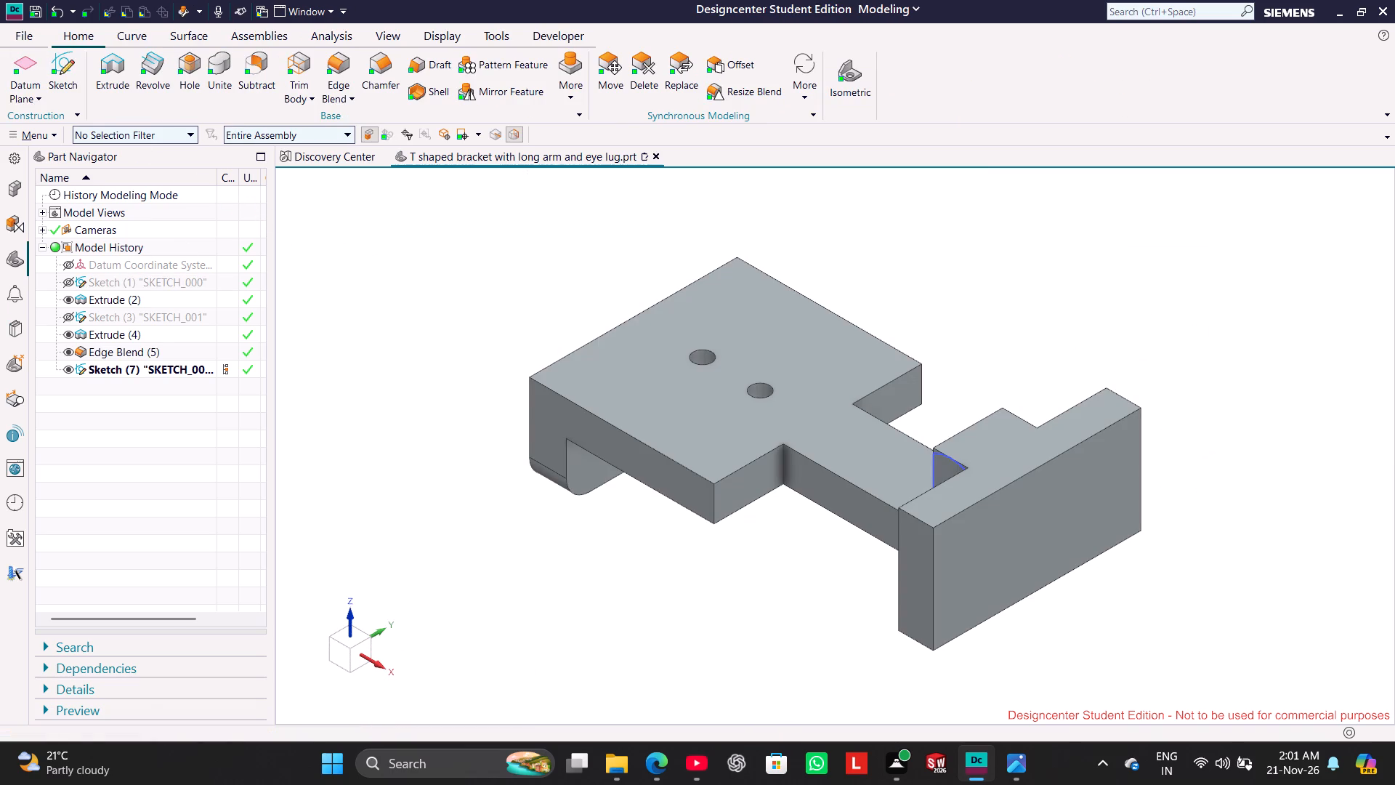
Inspect the widened upright end and open SKETCH_001, containing the holes and side cutouts, for editing.
{"action": "middle_click_drag", "start_coordinate": [517, 561], "coordinate": [567, 535]}
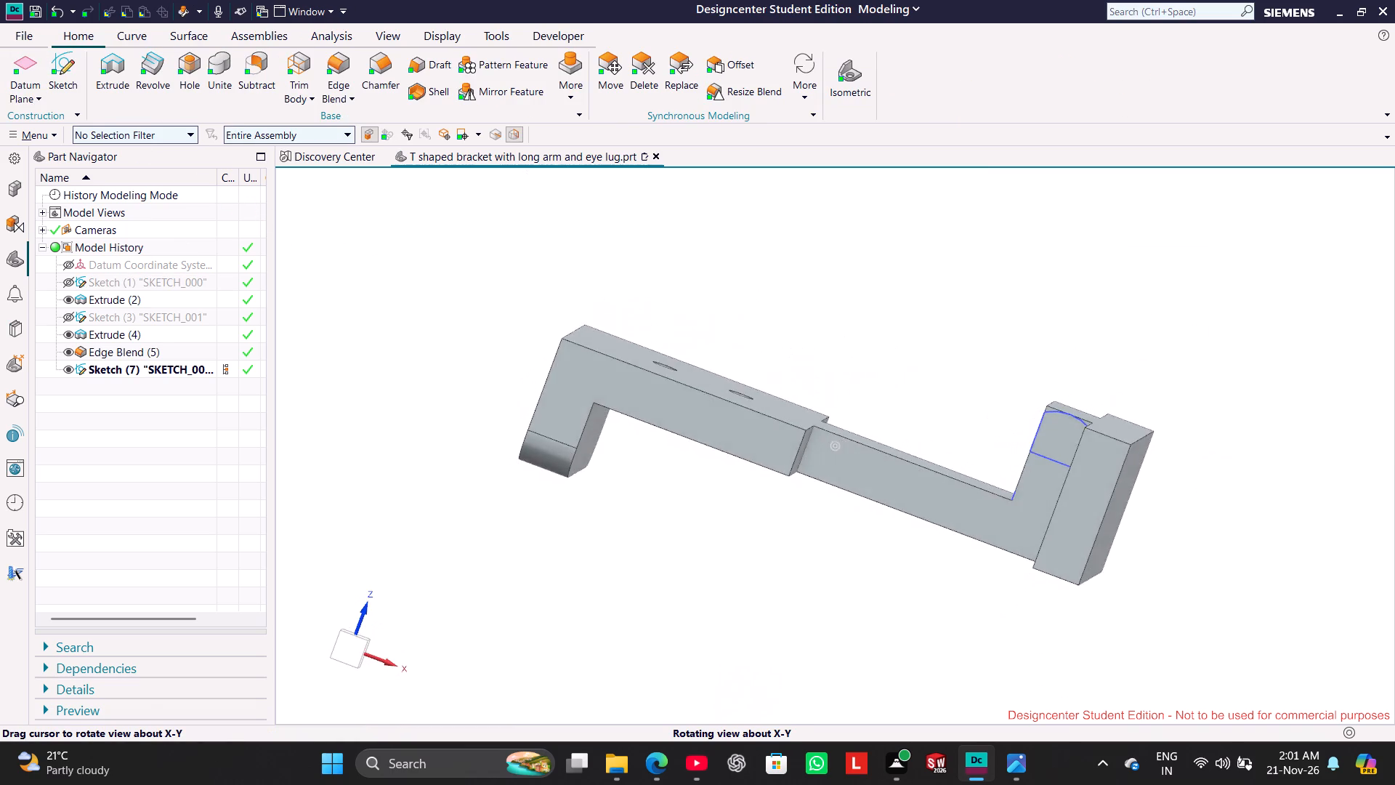
{"action": "middle_click_drag", "start_coordinate": [567, 535], "coordinate": [562, 549]}
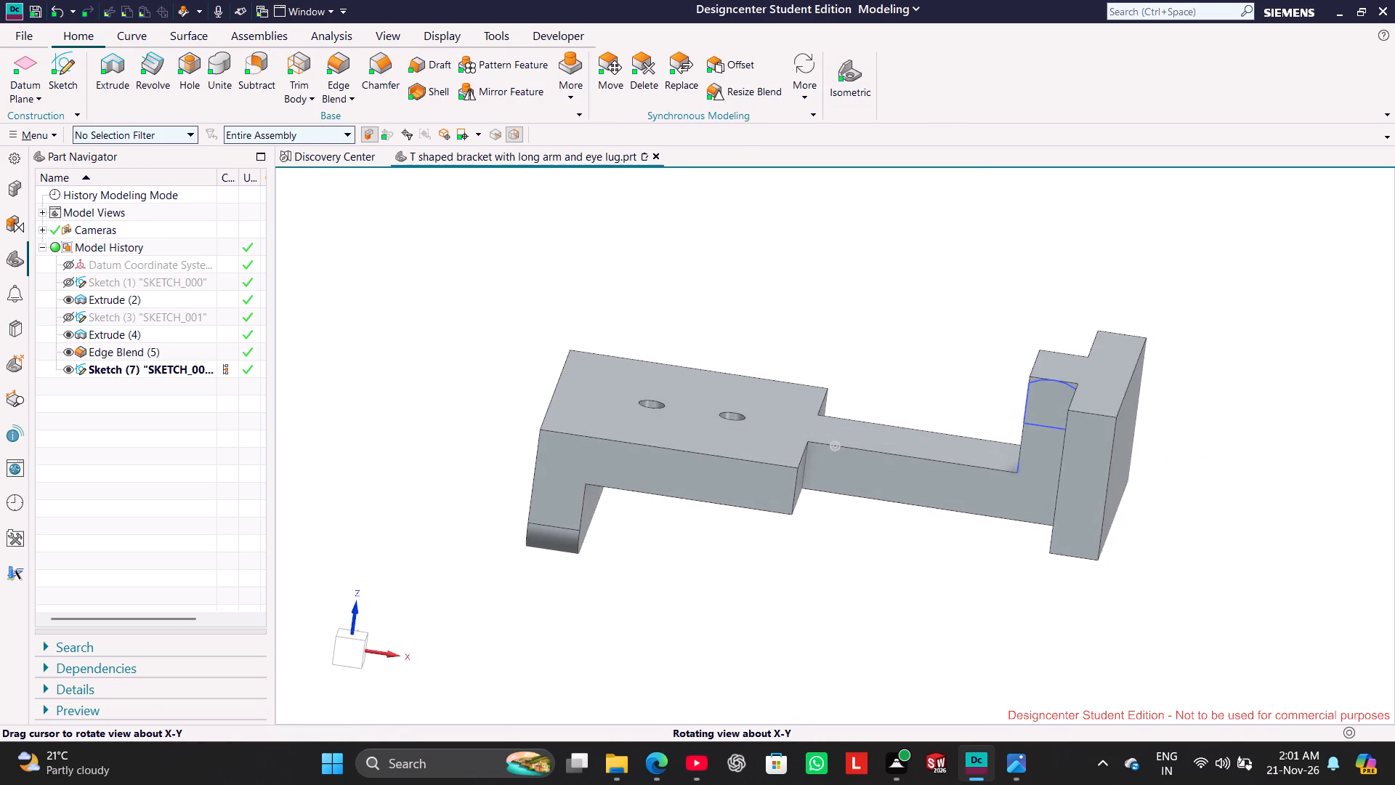
{"action": "middle_click_drag", "start_coordinate": [562, 549], "coordinate": [563, 550]}
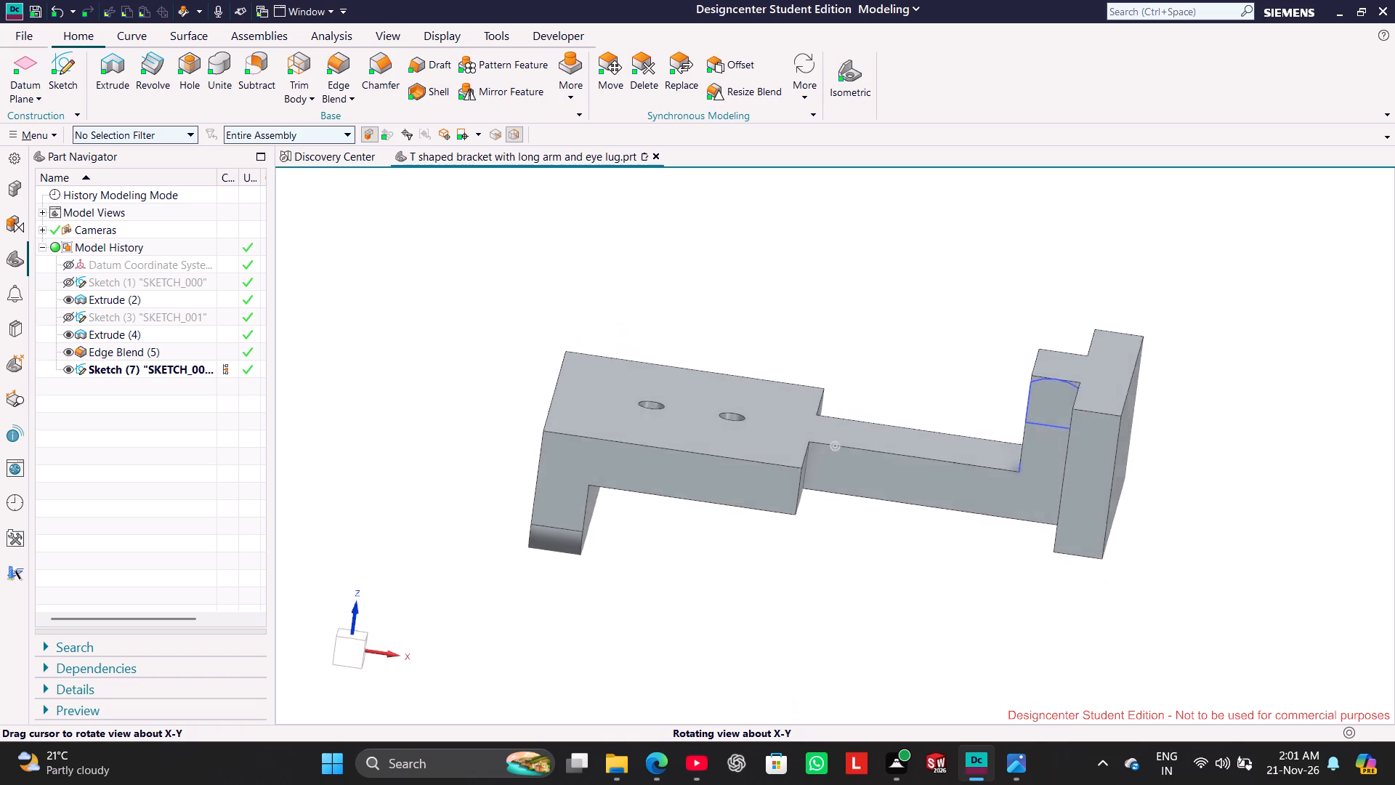
{"action": "middle_click_drag", "start_coordinate": [563, 550], "coordinate": [563, 557]}
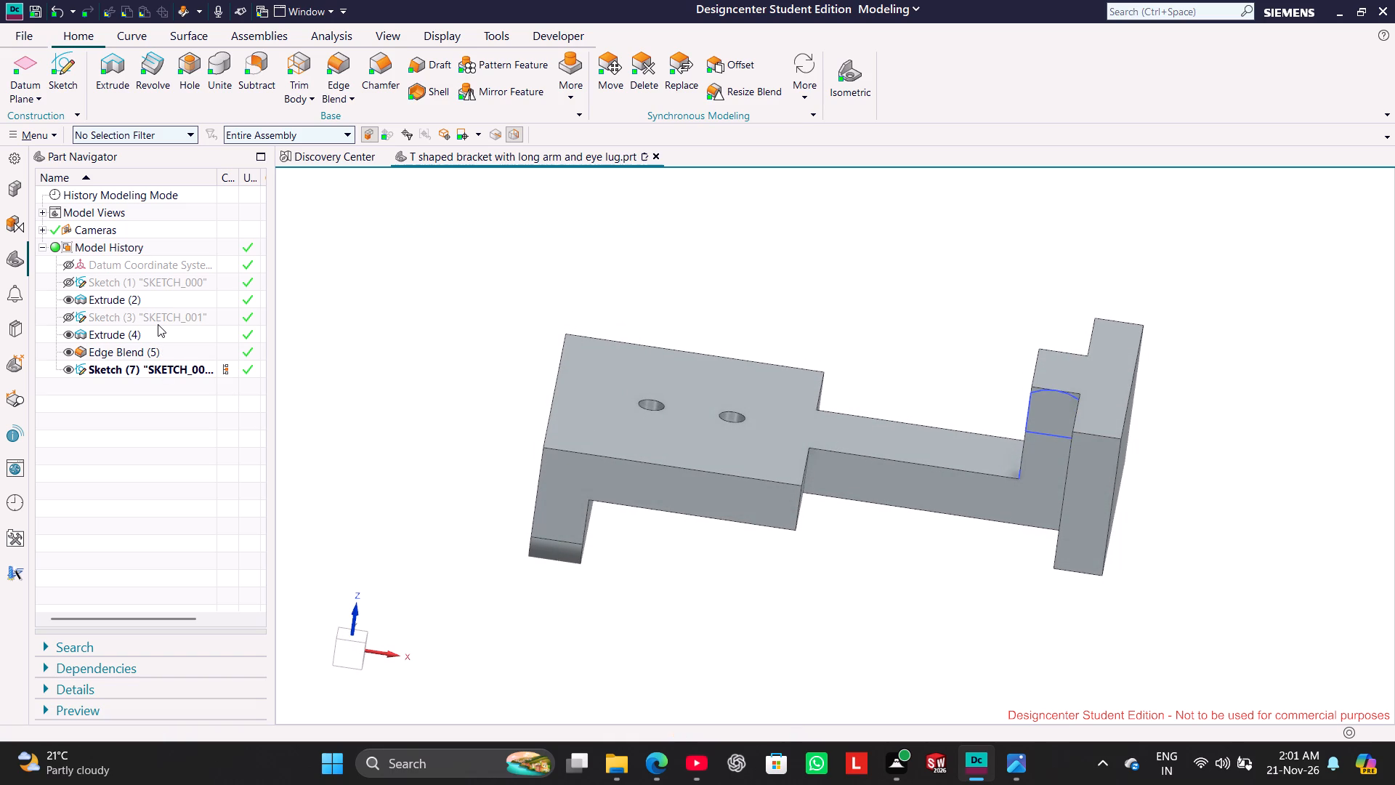
{"action": "left_click", "coordinate": [158, 317]}
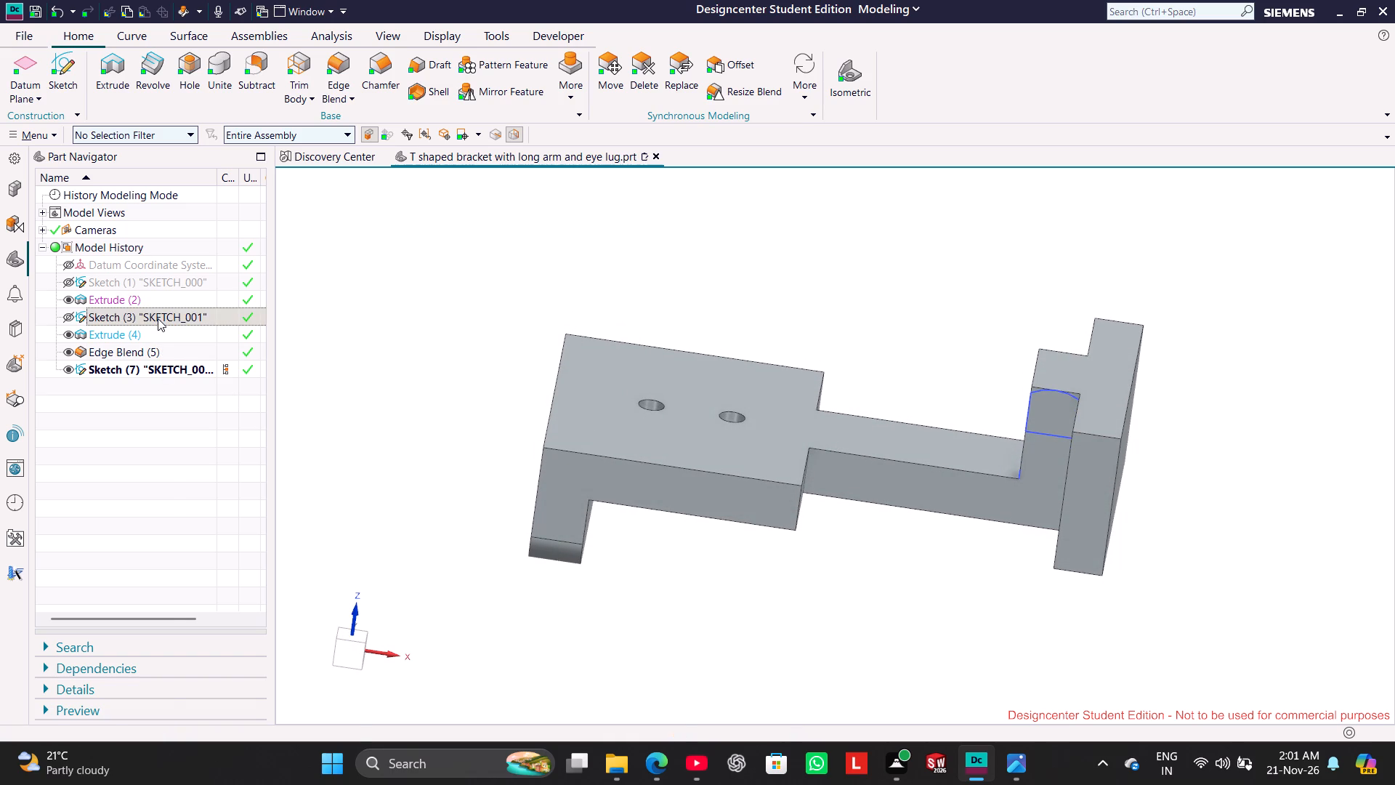
{"action": "right_click", "coordinate": [158, 318]}
{"action": "left_click", "coordinate": [196, 305]}
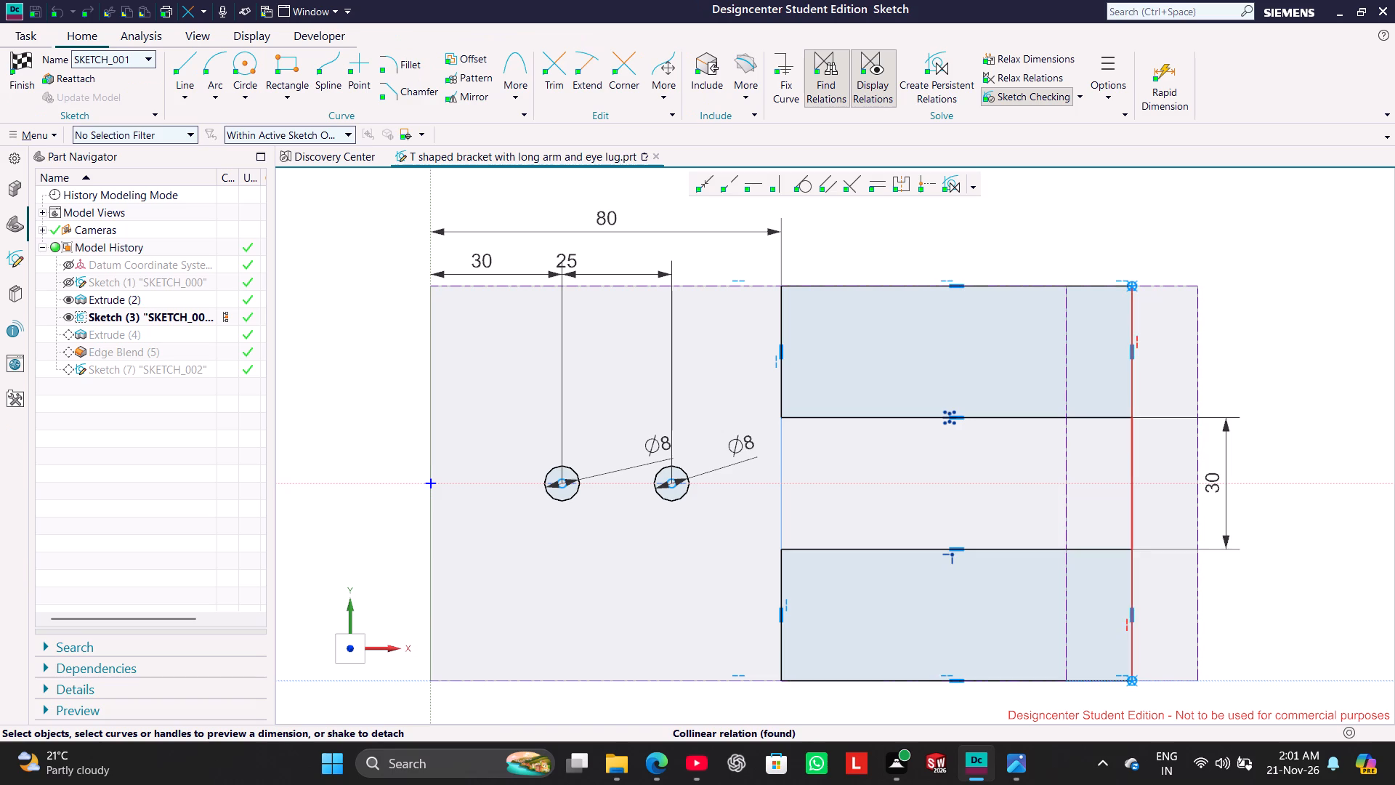
Relax the collinear relation between the two side cutouts' outer edges and try to extend the lower one to the bracket's end.
{"action": "left_click_drag", "start_coordinate": [1136, 461], "coordinate": [1195, 457]}
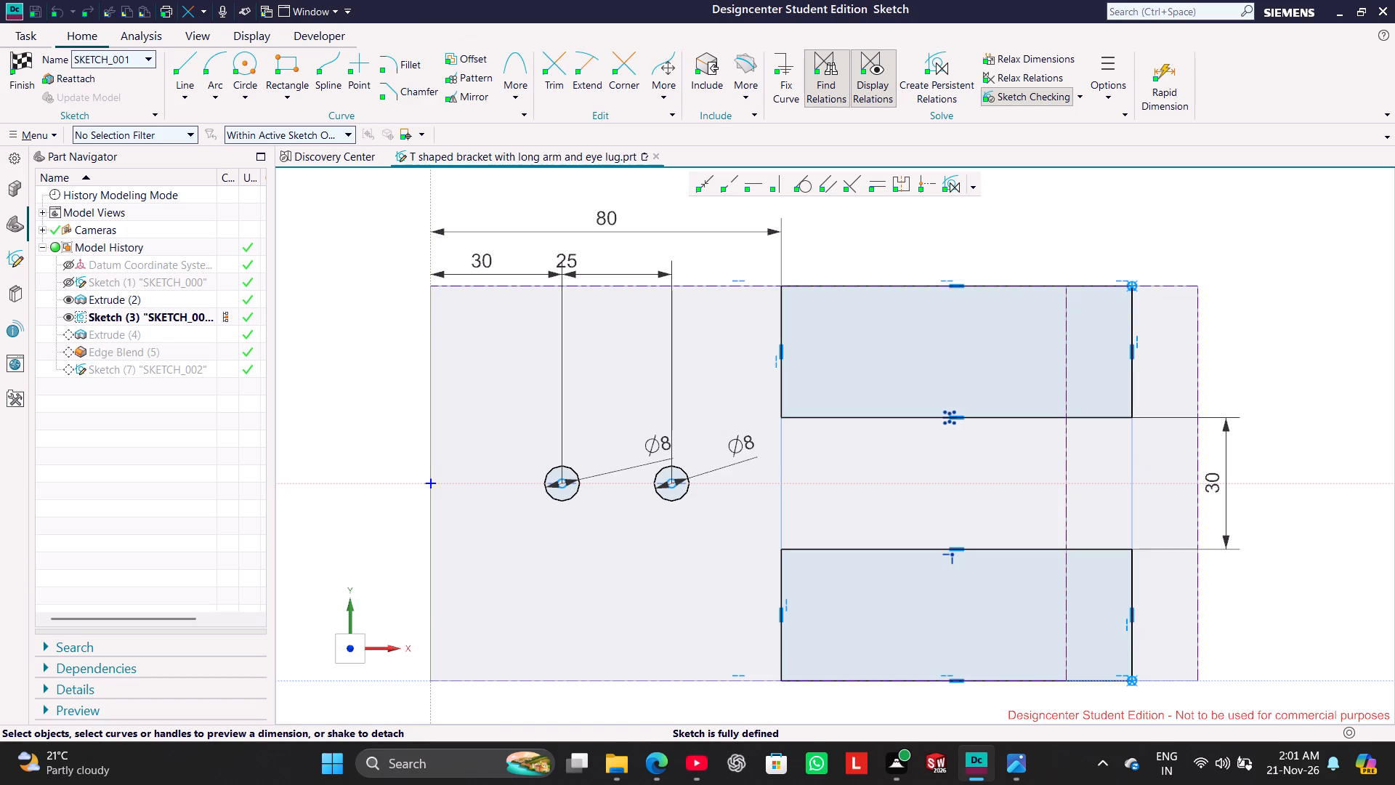
{"action": "left_click", "coordinate": [1261, 267]}
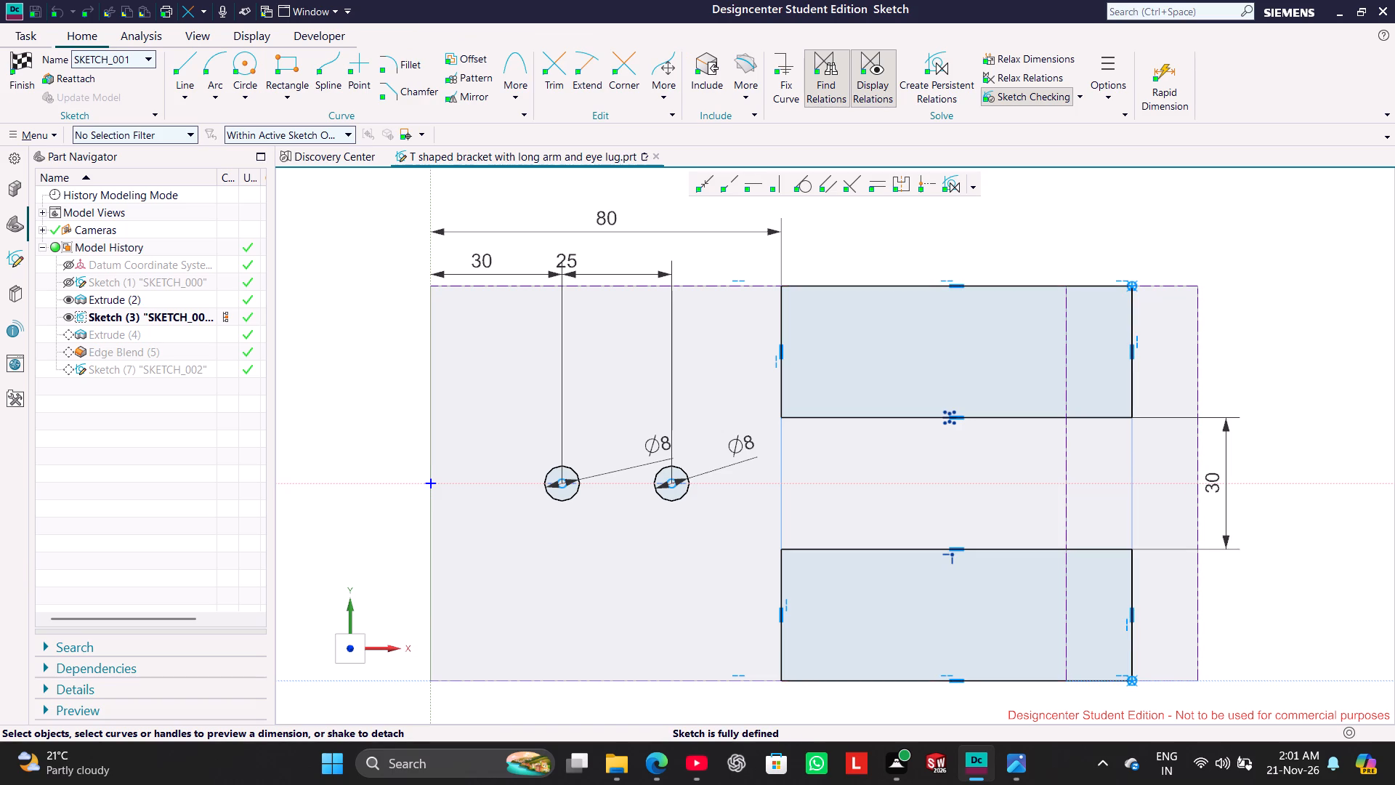
{"action": "right_click", "coordinate": [1134, 467]}
{"action": "left_click", "coordinate": [1171, 452]}
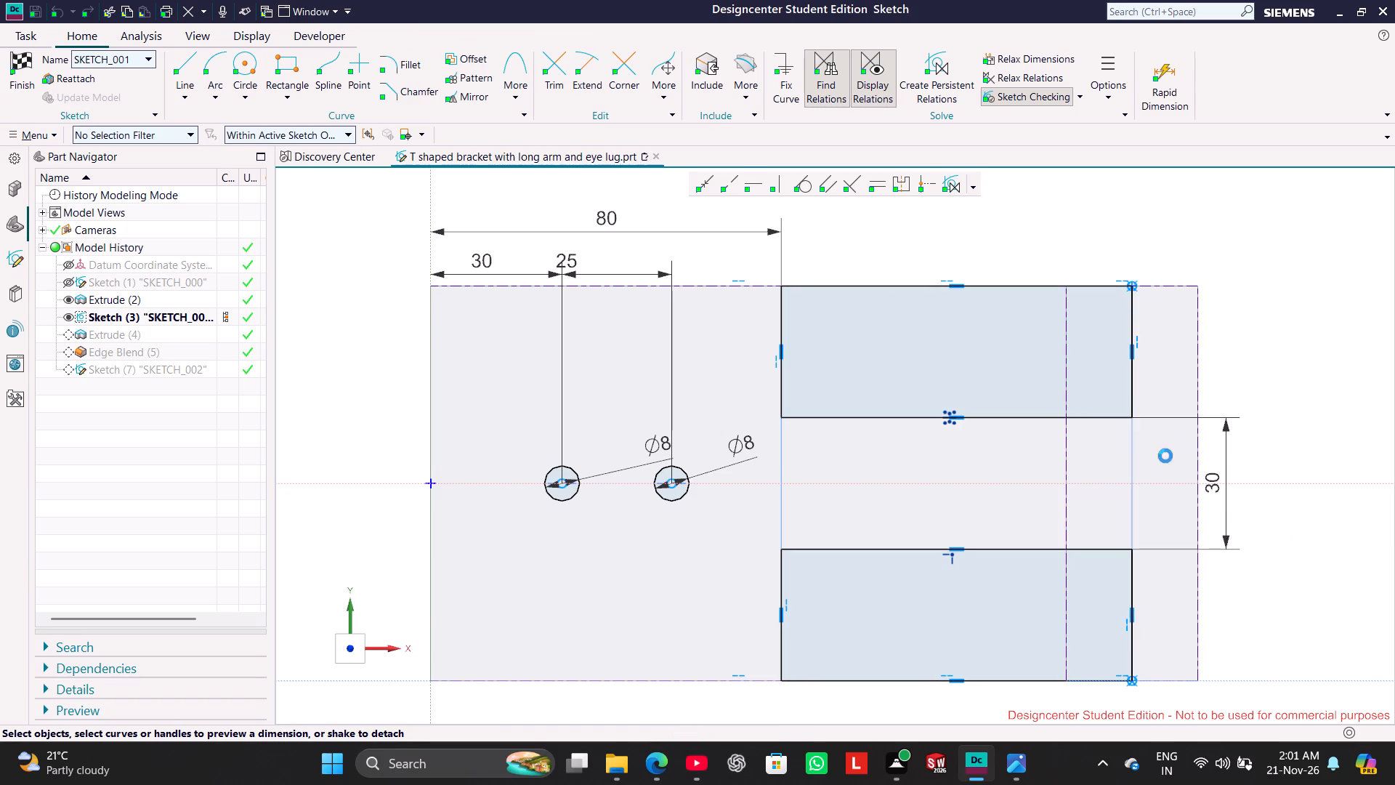
{"action": "left_click_drag", "start_coordinate": [1133, 596], "coordinate": [1200, 597]}
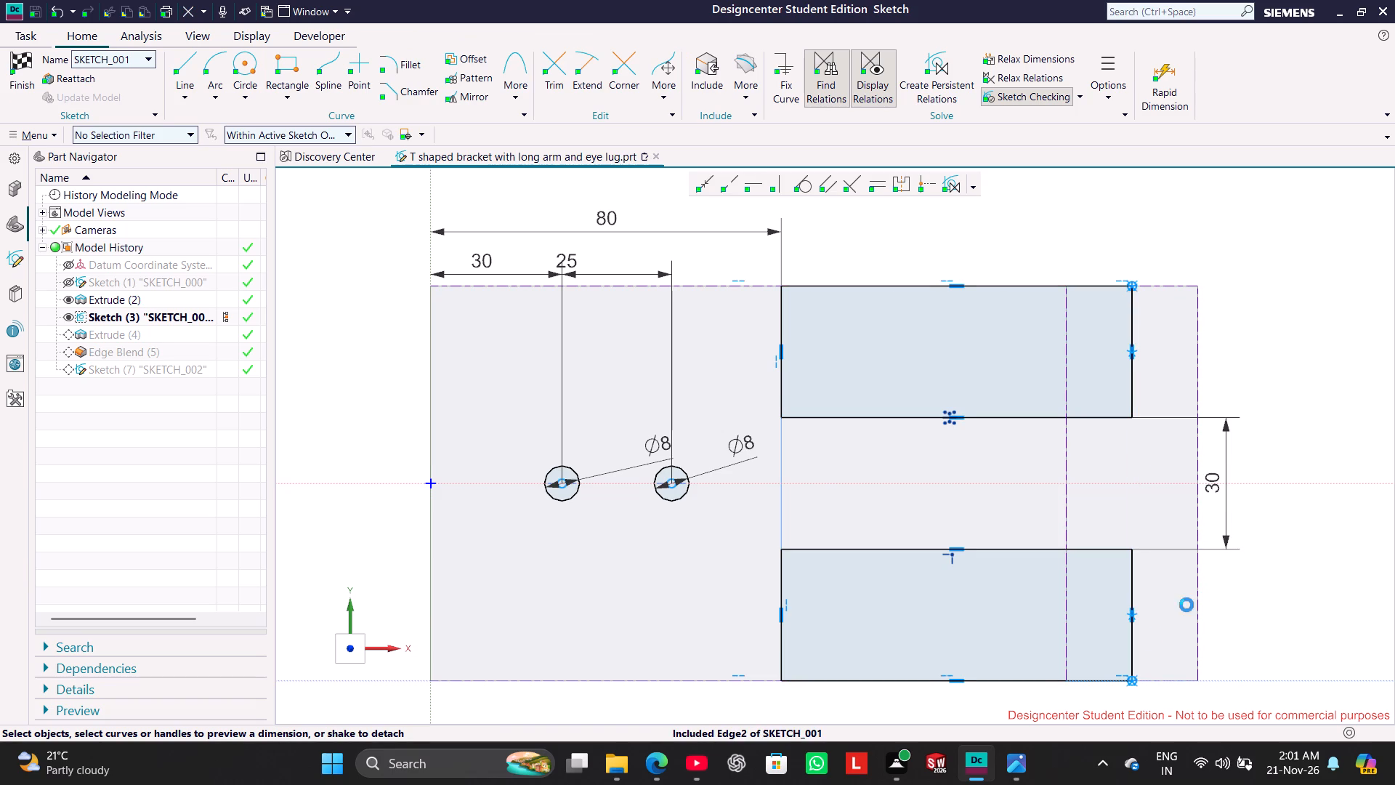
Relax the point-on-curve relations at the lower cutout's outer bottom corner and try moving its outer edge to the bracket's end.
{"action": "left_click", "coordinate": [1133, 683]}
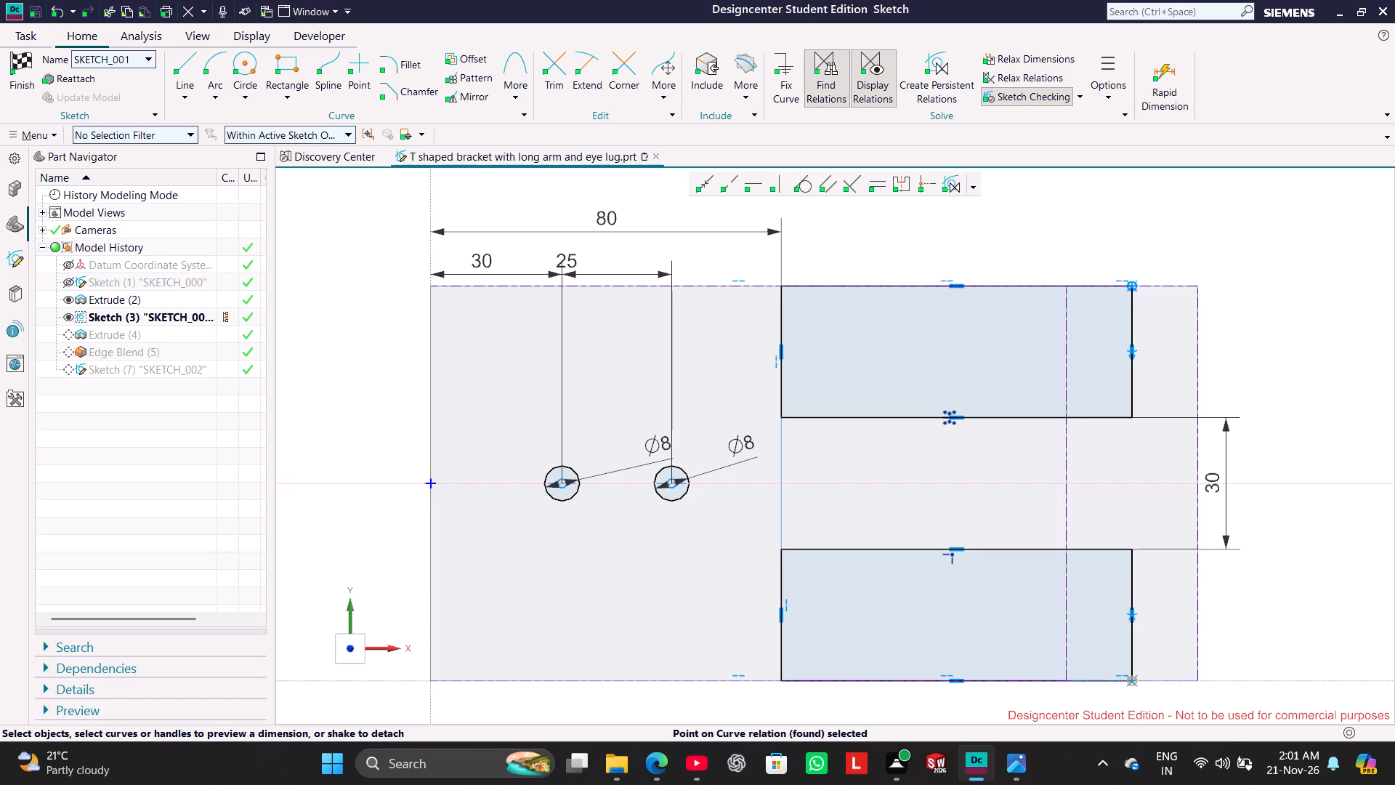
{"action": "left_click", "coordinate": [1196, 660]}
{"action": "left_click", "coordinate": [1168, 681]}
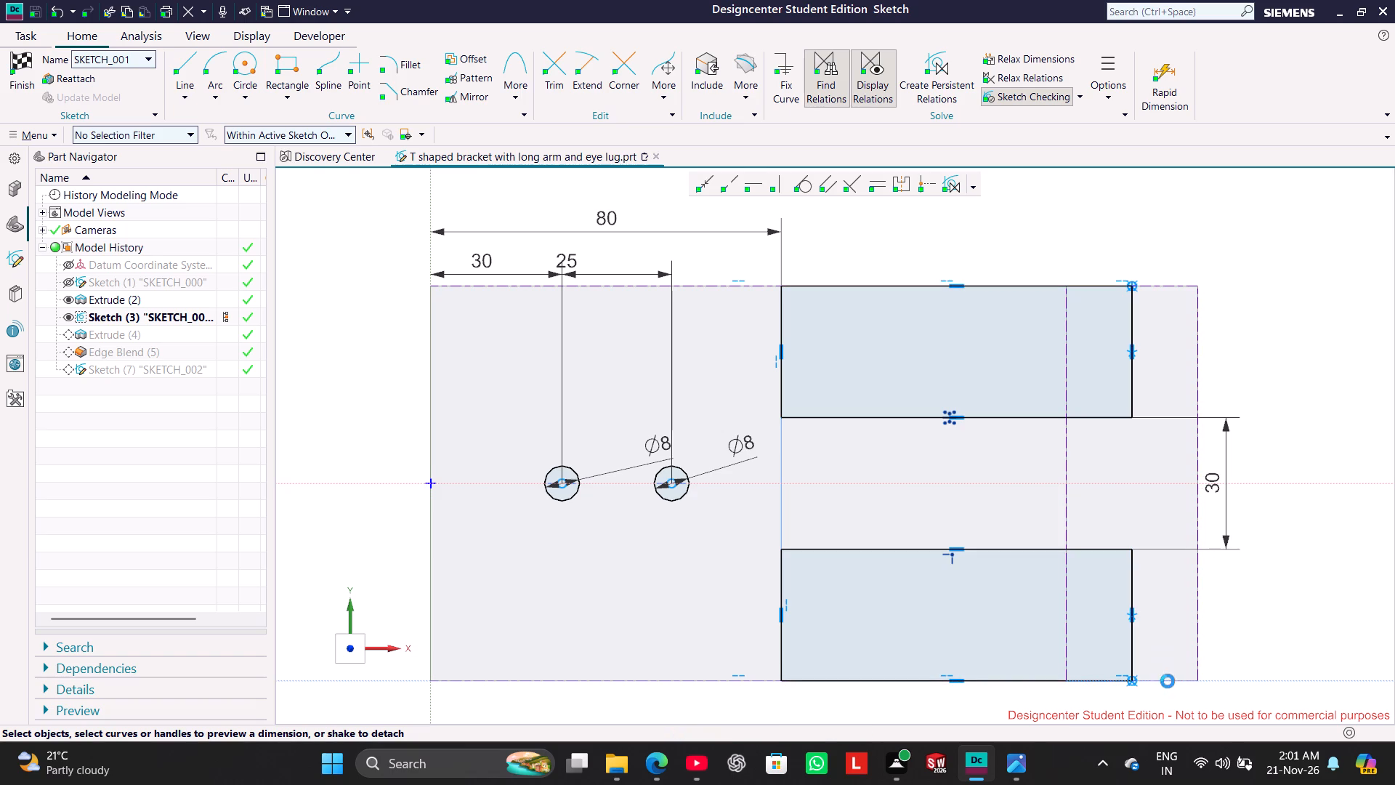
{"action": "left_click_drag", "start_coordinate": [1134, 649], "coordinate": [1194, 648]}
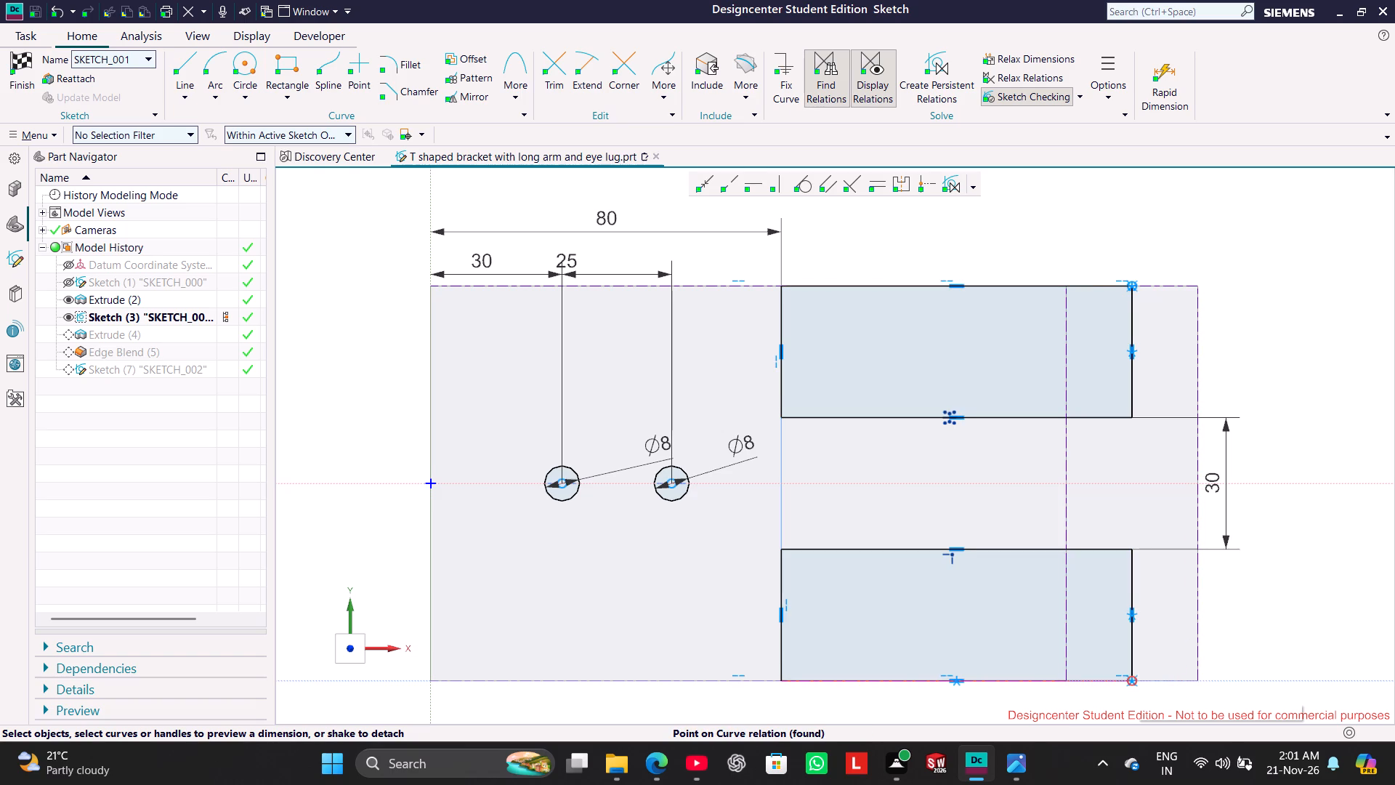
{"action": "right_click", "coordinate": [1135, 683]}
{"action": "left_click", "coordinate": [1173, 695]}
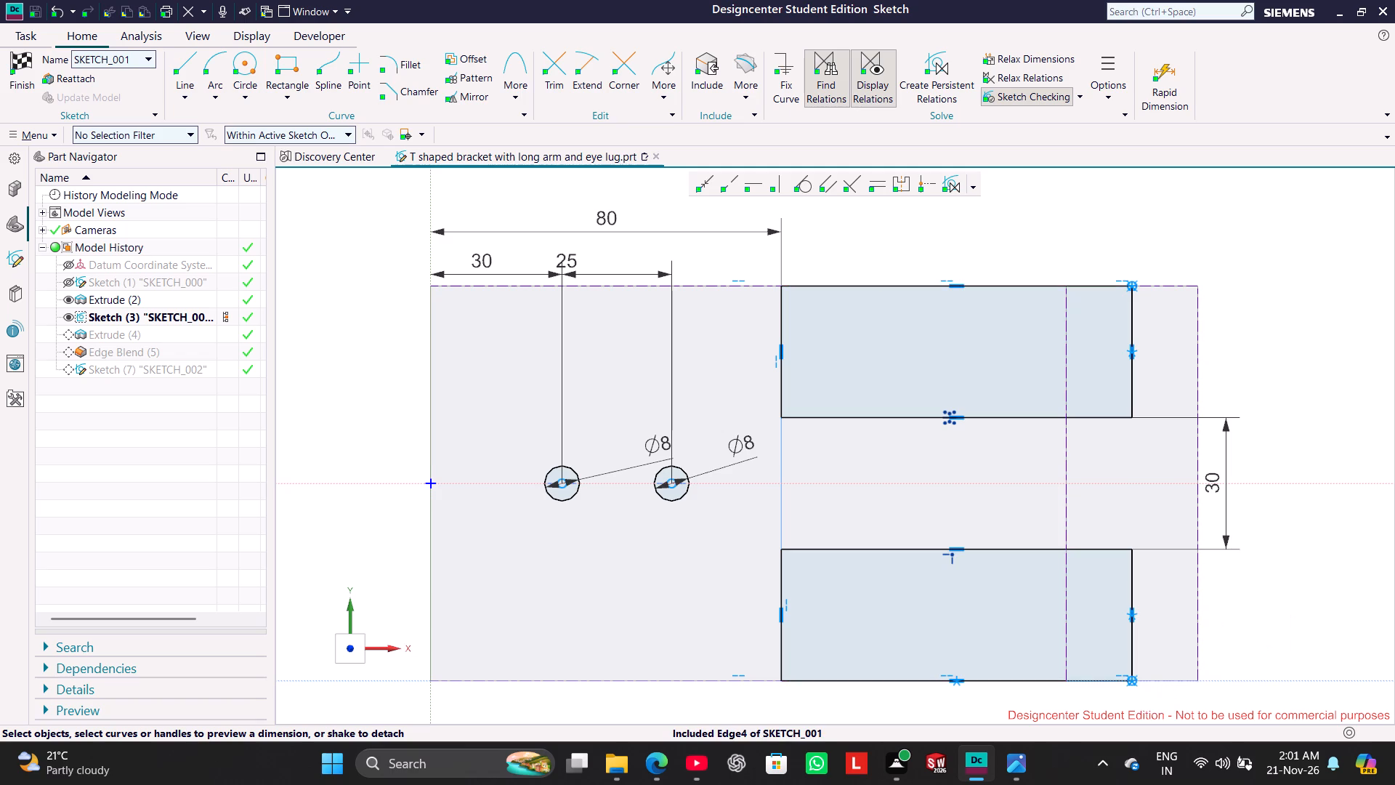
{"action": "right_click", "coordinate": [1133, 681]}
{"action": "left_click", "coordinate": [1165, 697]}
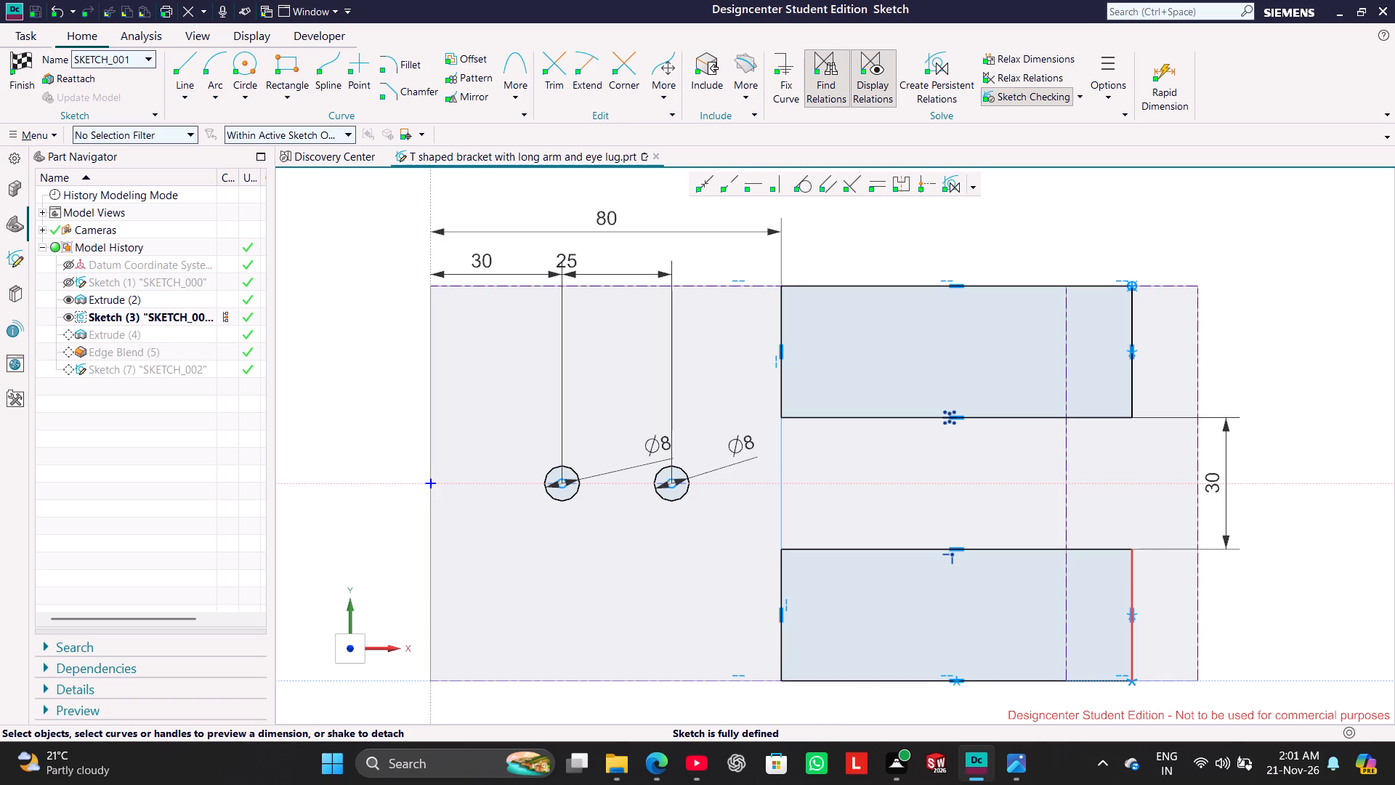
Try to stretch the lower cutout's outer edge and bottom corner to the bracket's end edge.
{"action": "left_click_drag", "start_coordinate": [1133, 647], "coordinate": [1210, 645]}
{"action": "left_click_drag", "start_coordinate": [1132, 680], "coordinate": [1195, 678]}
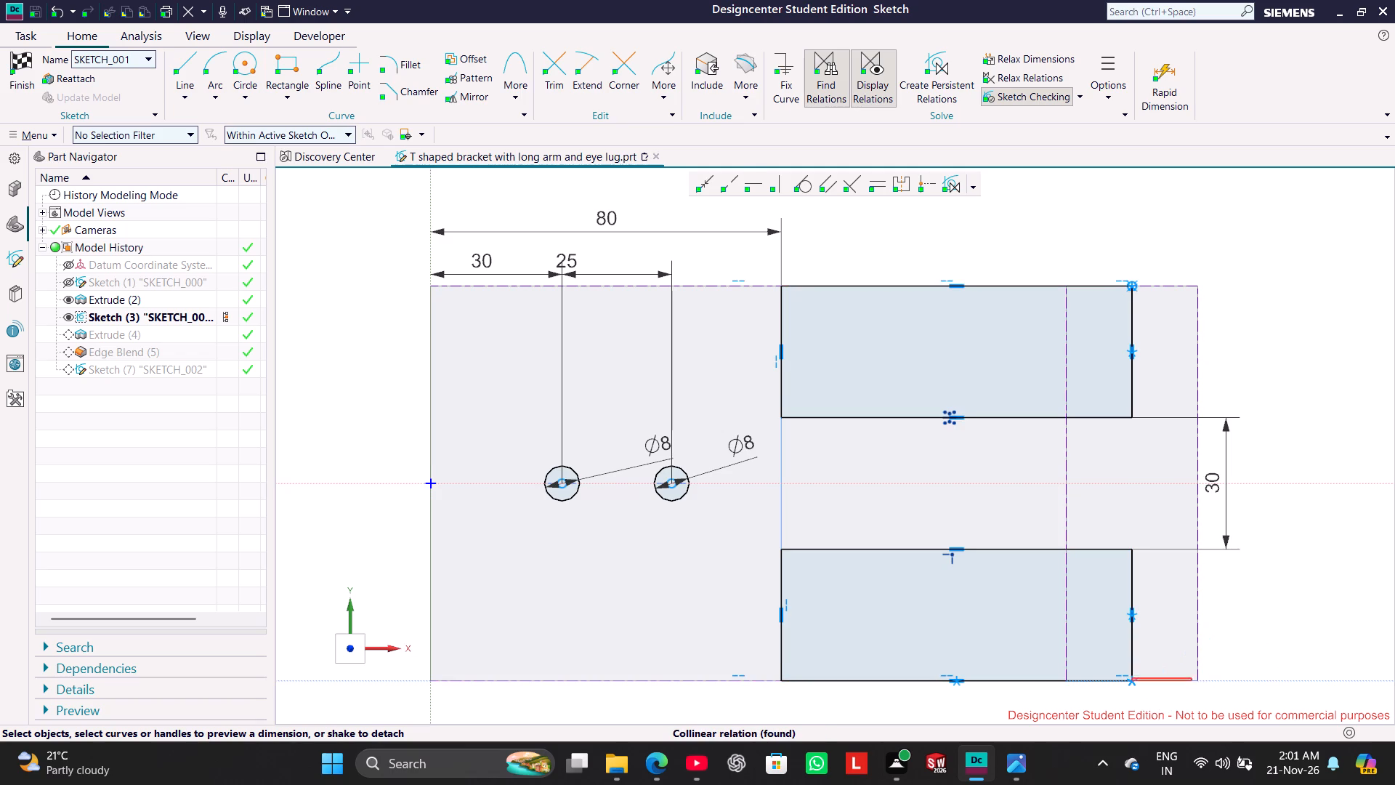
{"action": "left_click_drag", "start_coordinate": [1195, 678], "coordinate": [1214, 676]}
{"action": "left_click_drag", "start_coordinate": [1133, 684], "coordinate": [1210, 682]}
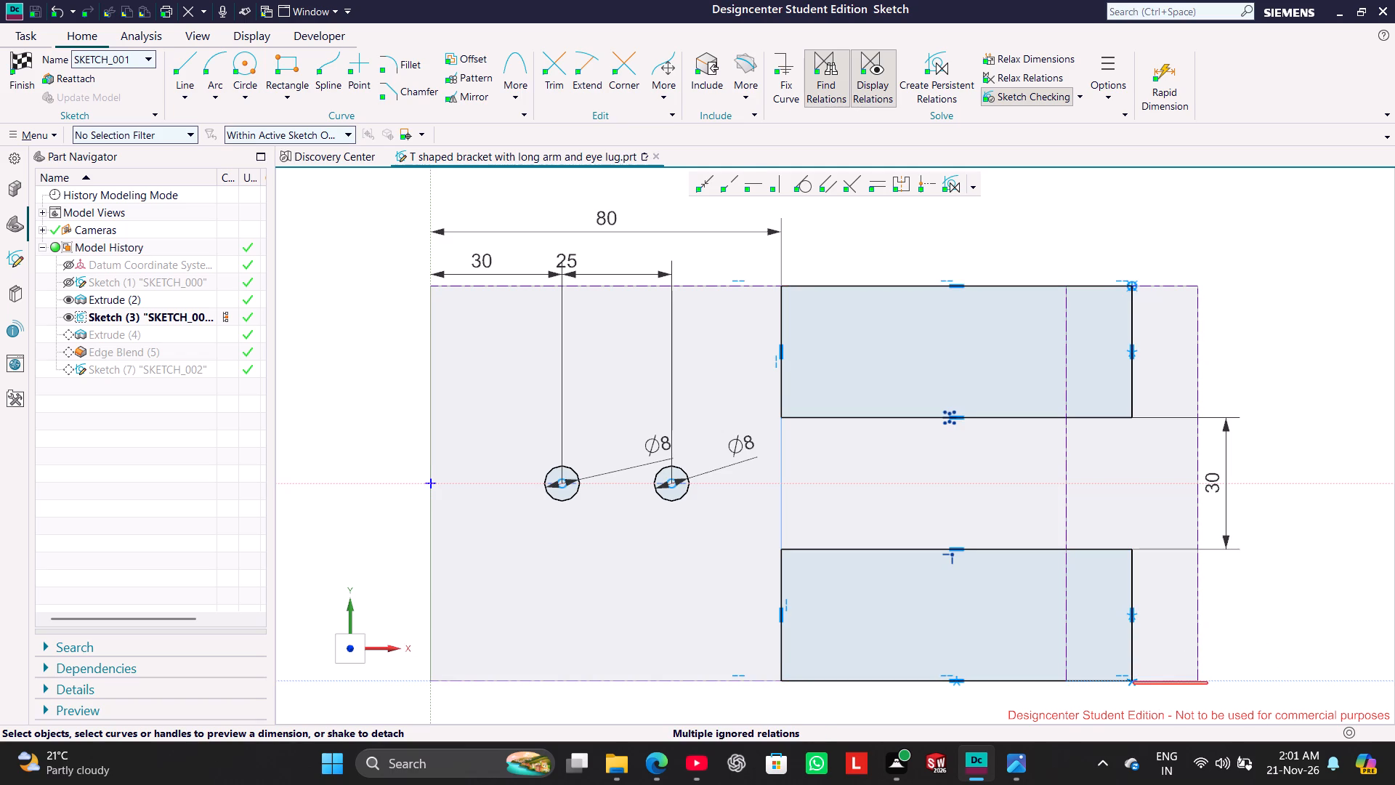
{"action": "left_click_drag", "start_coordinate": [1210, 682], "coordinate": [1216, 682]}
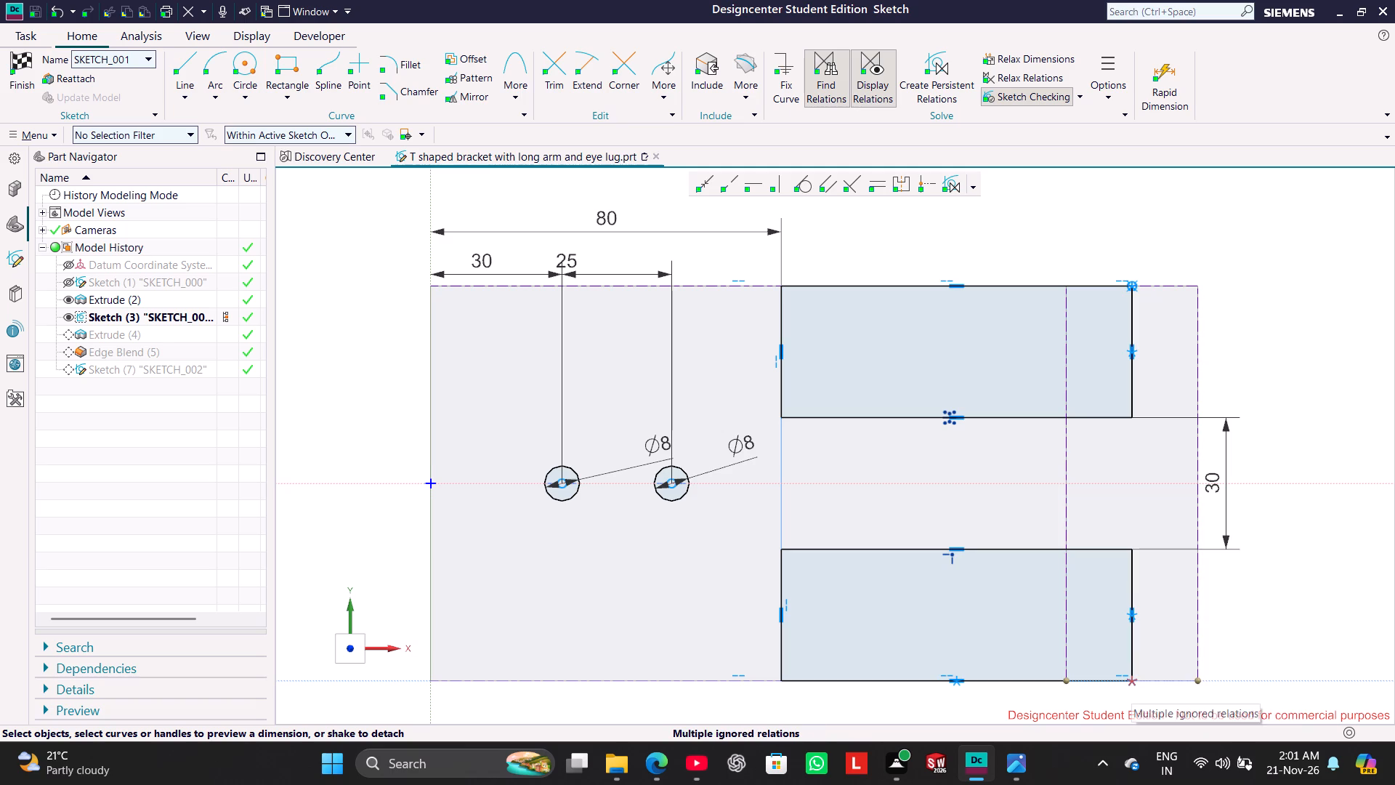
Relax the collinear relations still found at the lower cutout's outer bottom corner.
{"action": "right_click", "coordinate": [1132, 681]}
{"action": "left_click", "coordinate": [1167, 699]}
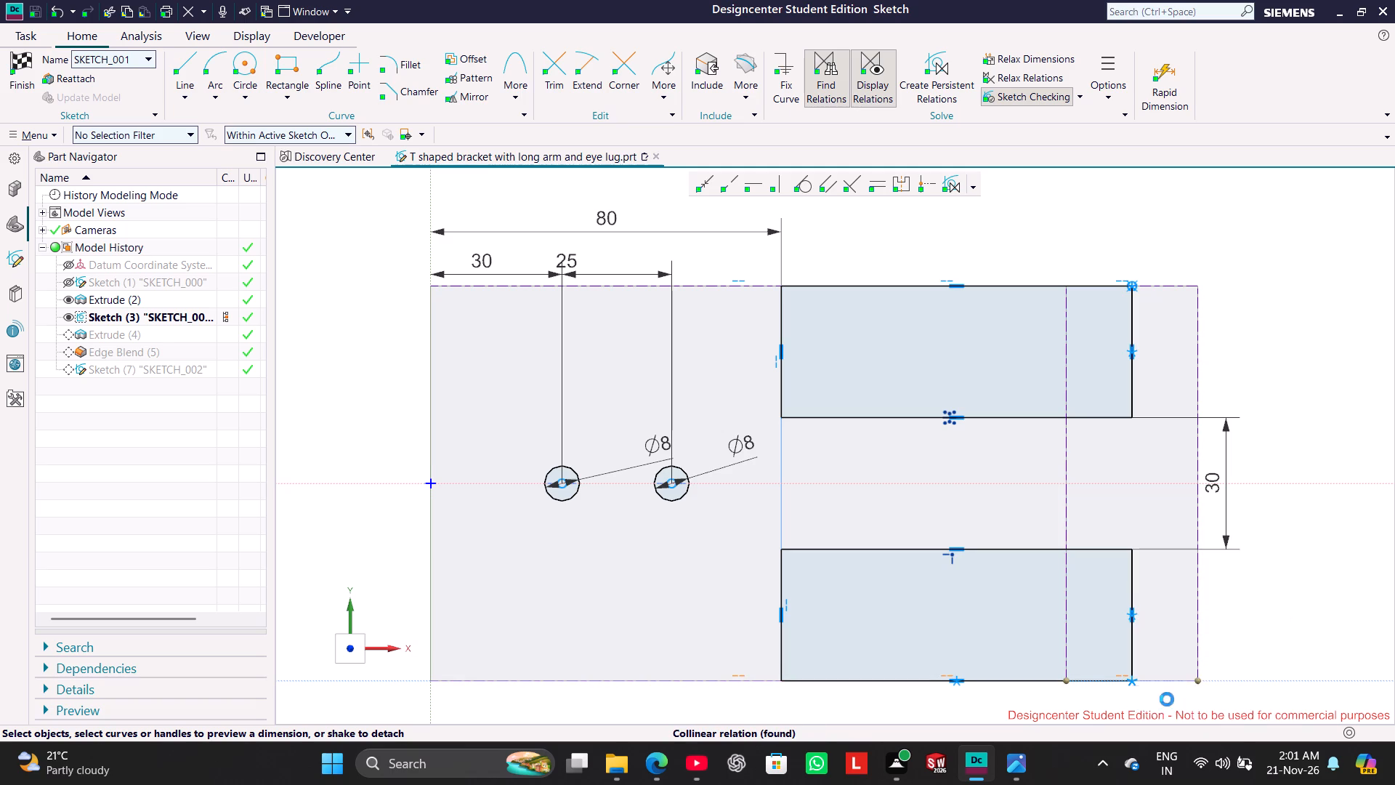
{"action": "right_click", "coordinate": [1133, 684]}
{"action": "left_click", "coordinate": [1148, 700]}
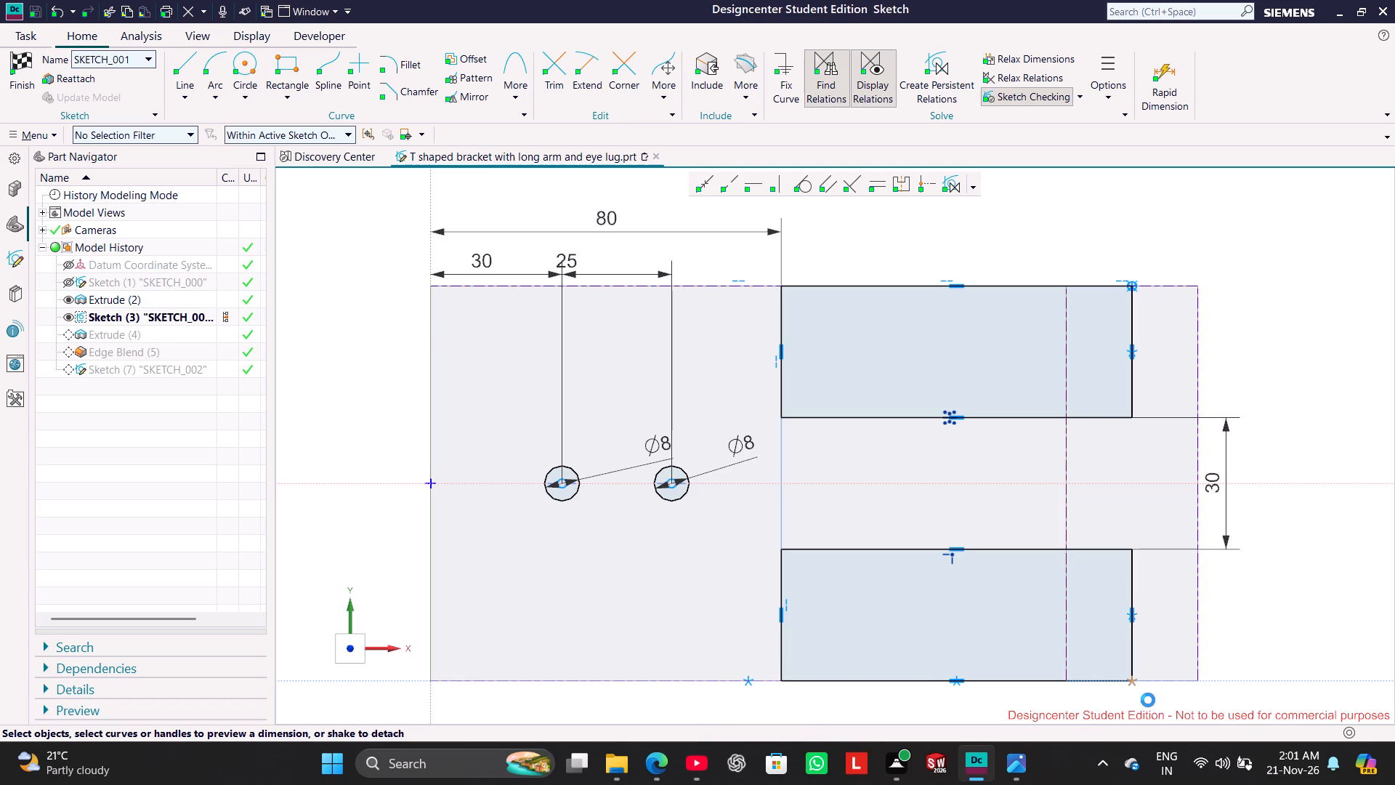
Delete the ignored collinear relation at the lower cutout's outer bottom corner.
{"action": "left_click", "coordinate": [1133, 684]}
{"action": "right_click", "coordinate": [1133, 684]}
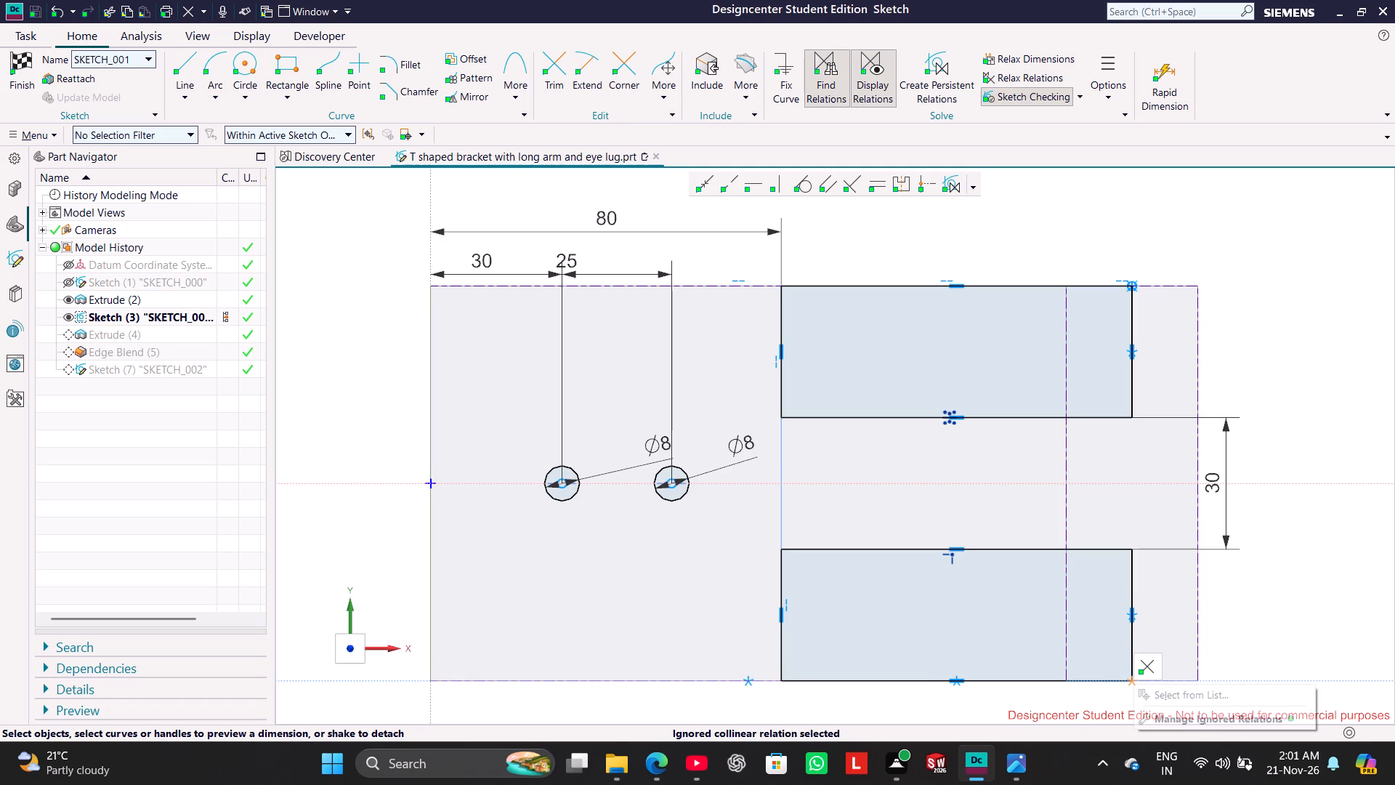
{"action": "left_click", "coordinate": [1141, 671]}
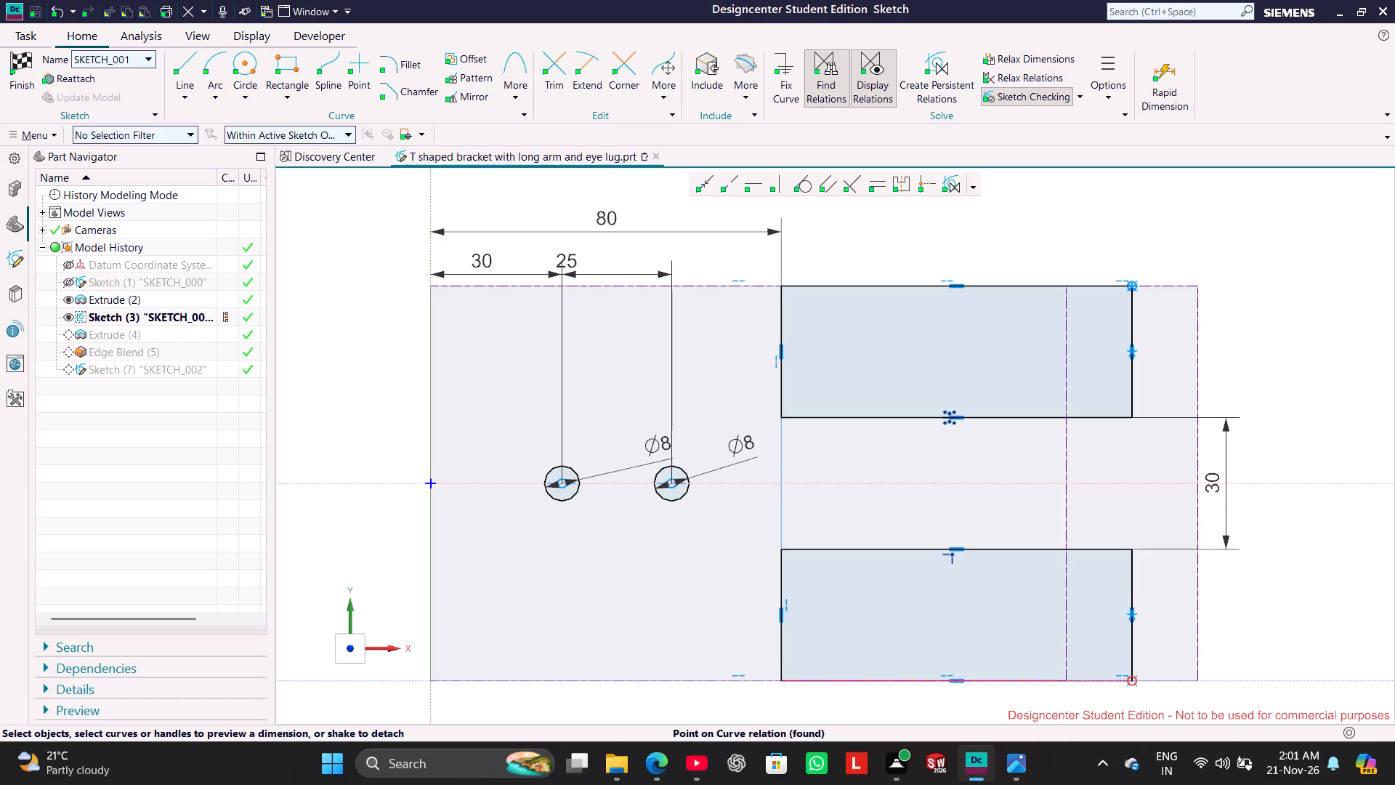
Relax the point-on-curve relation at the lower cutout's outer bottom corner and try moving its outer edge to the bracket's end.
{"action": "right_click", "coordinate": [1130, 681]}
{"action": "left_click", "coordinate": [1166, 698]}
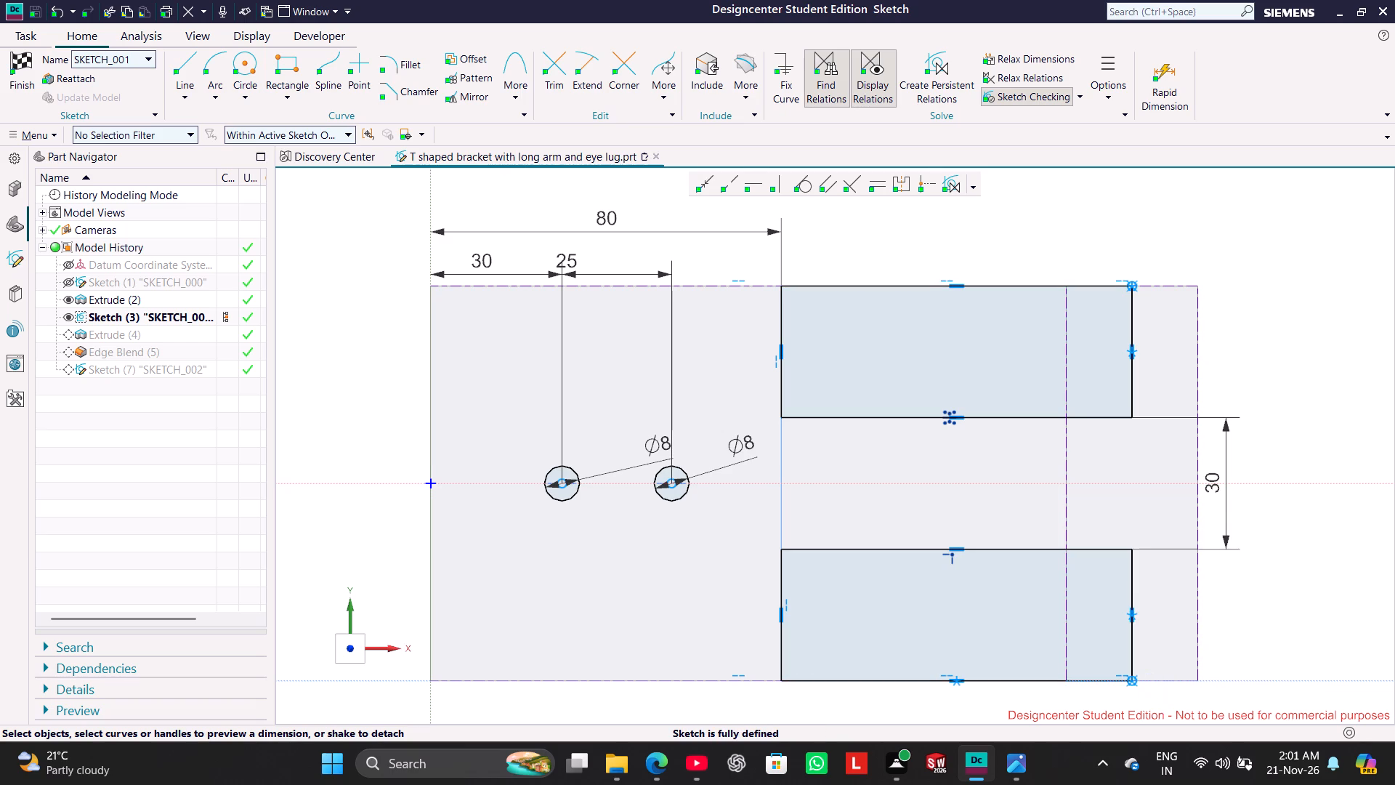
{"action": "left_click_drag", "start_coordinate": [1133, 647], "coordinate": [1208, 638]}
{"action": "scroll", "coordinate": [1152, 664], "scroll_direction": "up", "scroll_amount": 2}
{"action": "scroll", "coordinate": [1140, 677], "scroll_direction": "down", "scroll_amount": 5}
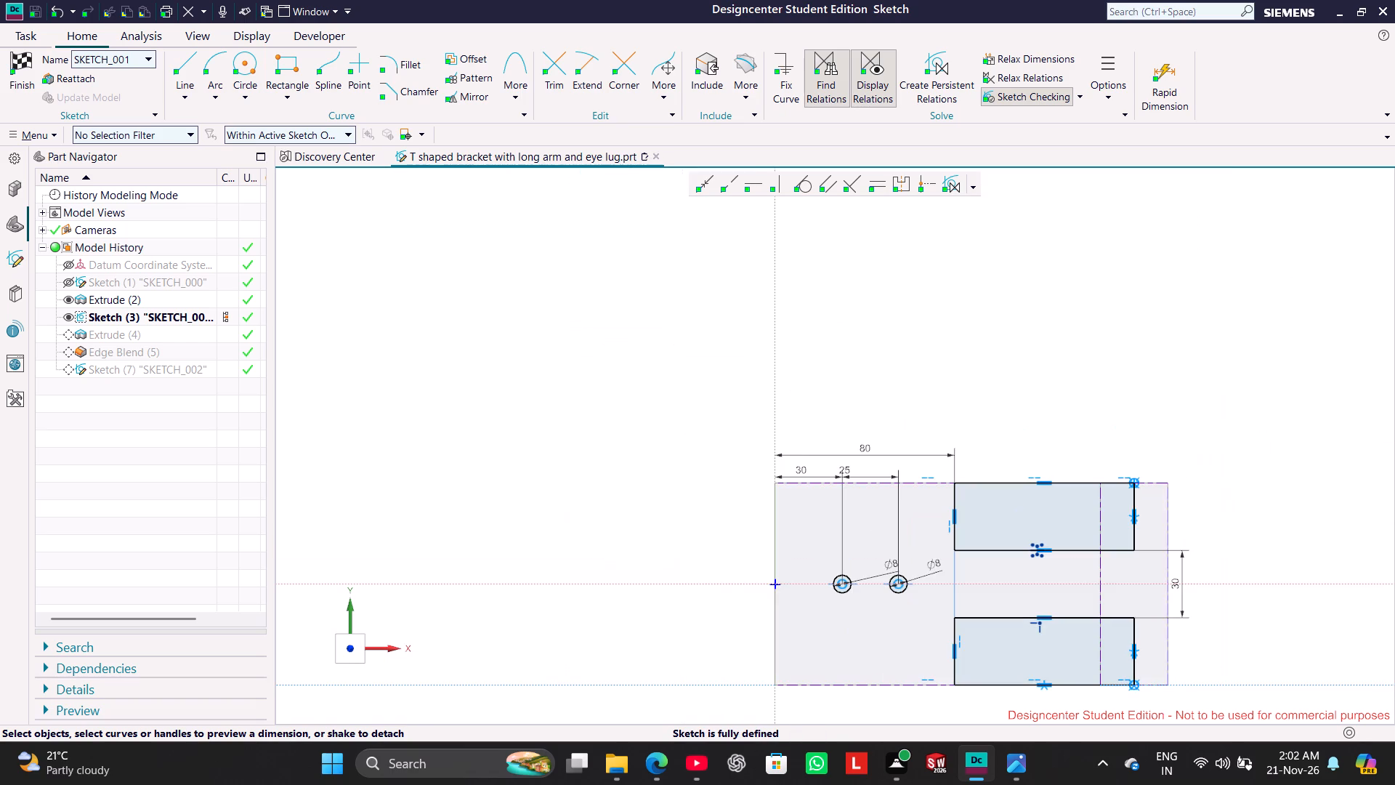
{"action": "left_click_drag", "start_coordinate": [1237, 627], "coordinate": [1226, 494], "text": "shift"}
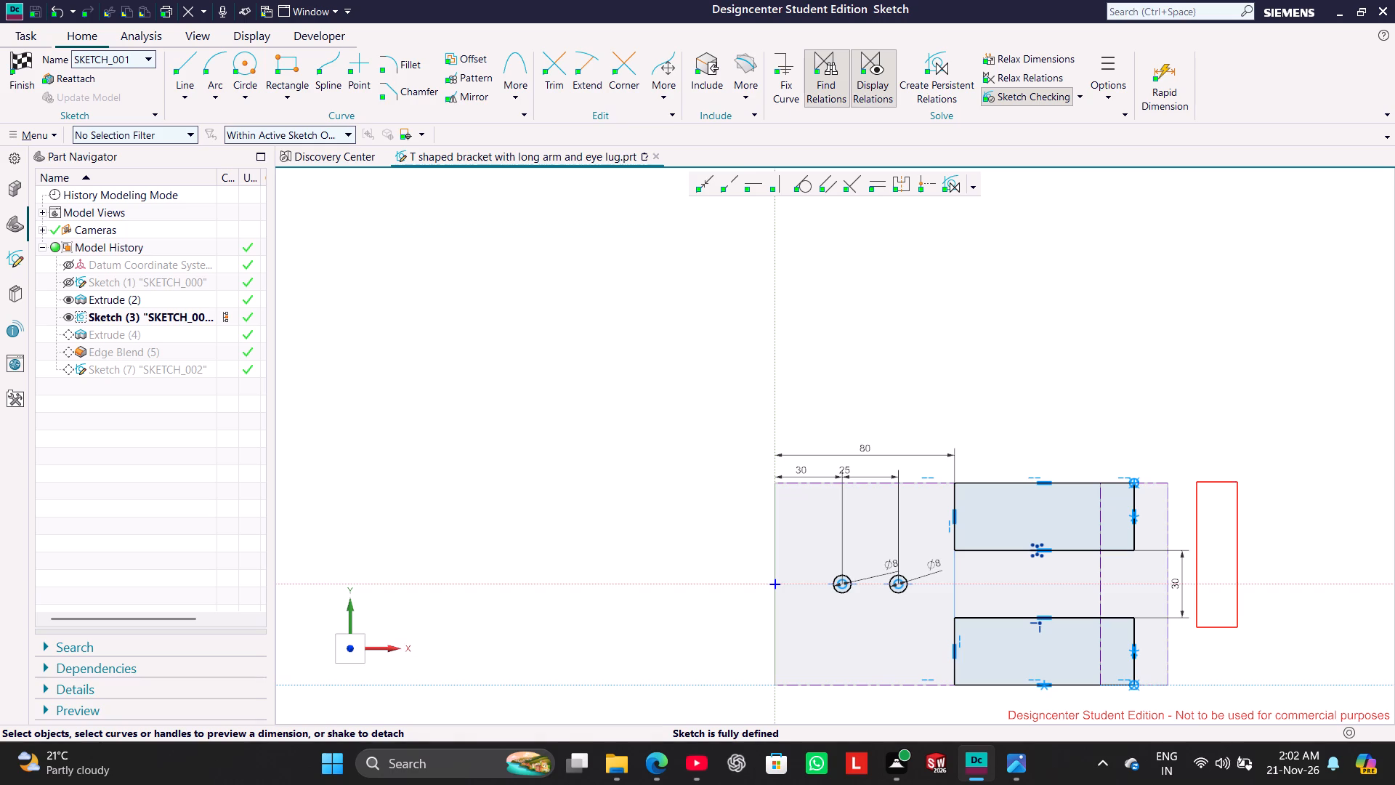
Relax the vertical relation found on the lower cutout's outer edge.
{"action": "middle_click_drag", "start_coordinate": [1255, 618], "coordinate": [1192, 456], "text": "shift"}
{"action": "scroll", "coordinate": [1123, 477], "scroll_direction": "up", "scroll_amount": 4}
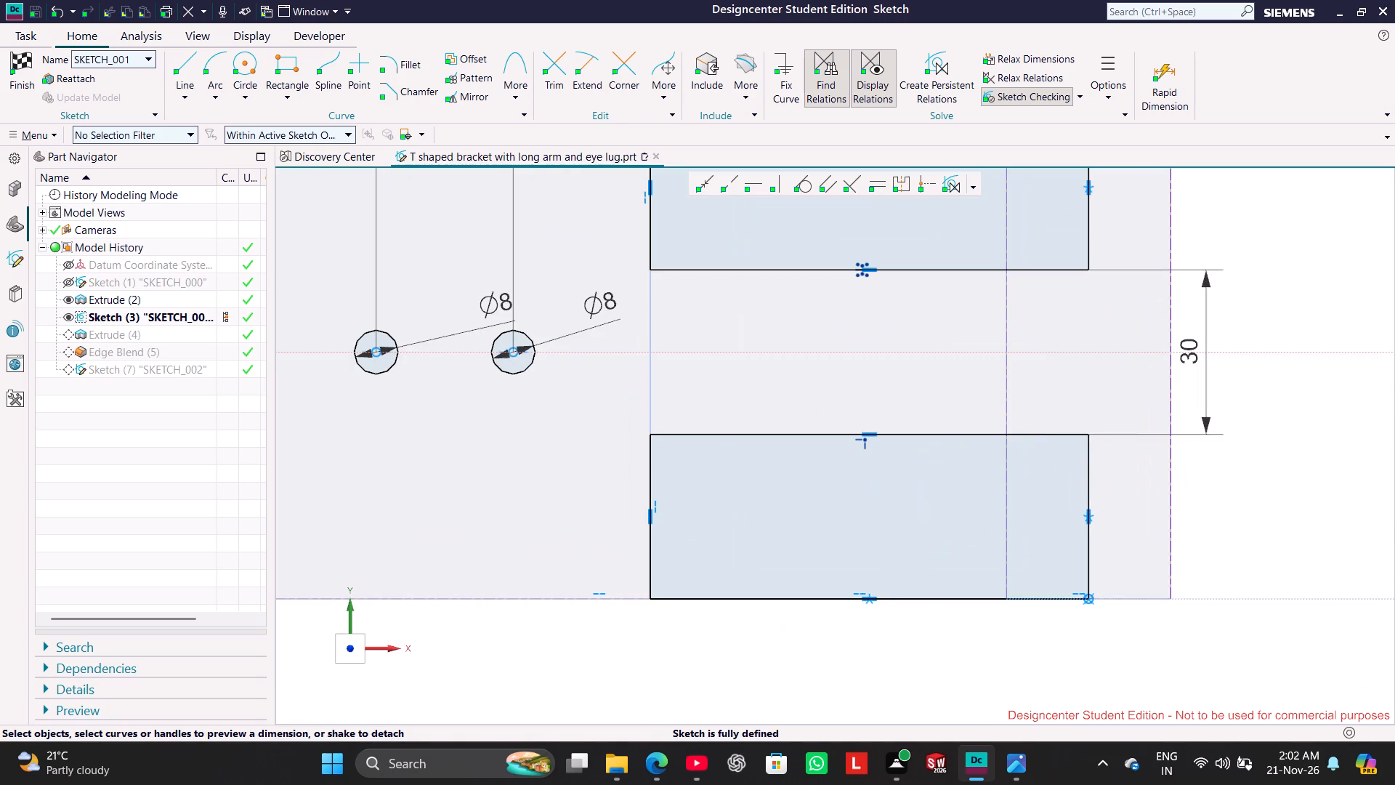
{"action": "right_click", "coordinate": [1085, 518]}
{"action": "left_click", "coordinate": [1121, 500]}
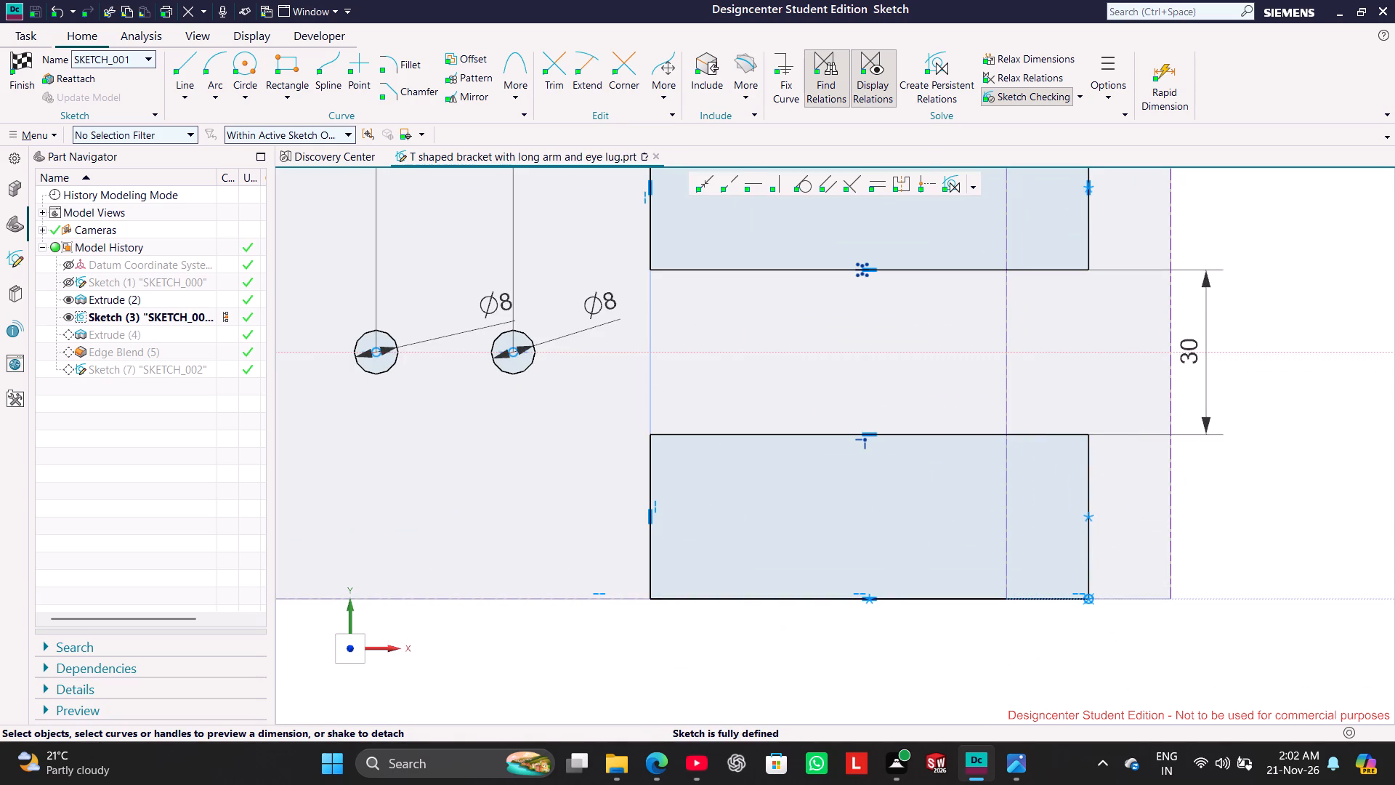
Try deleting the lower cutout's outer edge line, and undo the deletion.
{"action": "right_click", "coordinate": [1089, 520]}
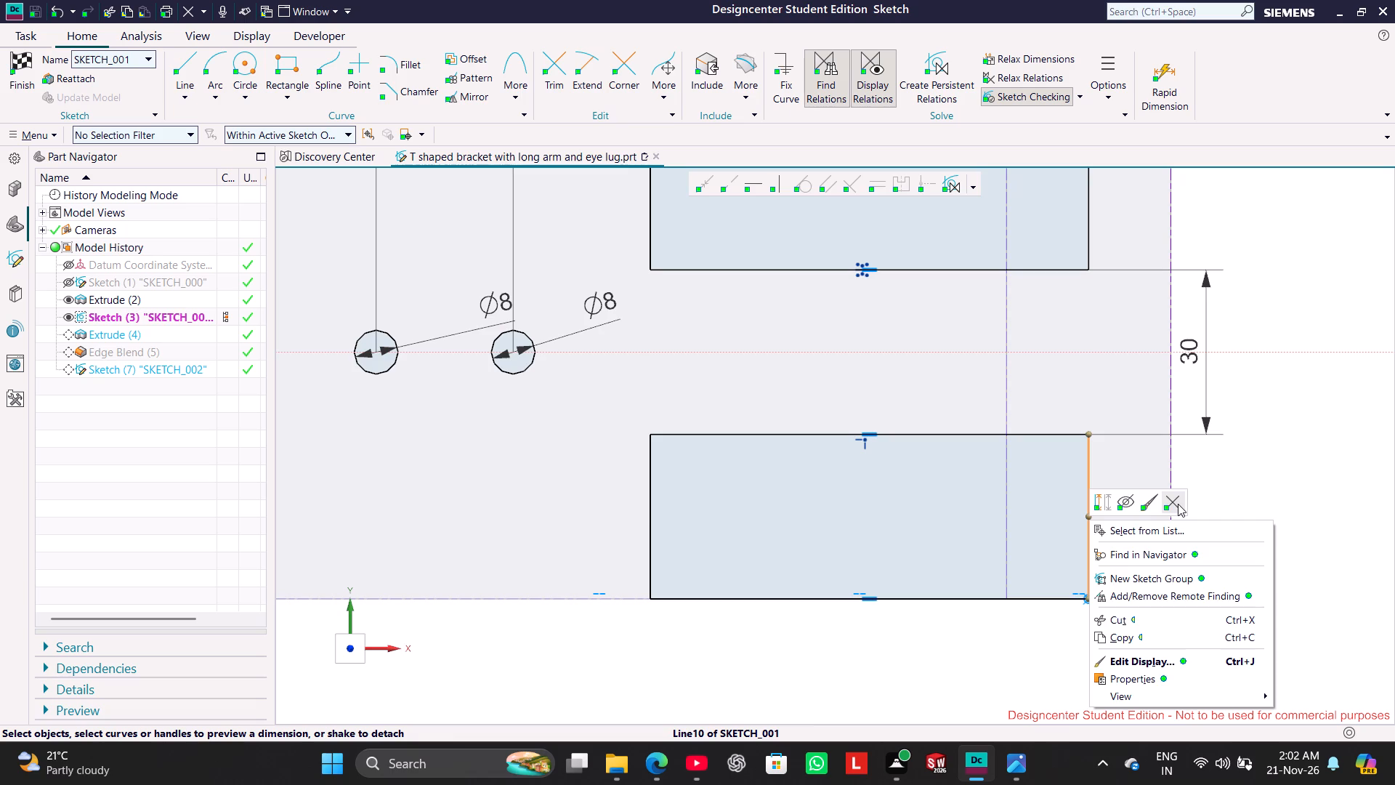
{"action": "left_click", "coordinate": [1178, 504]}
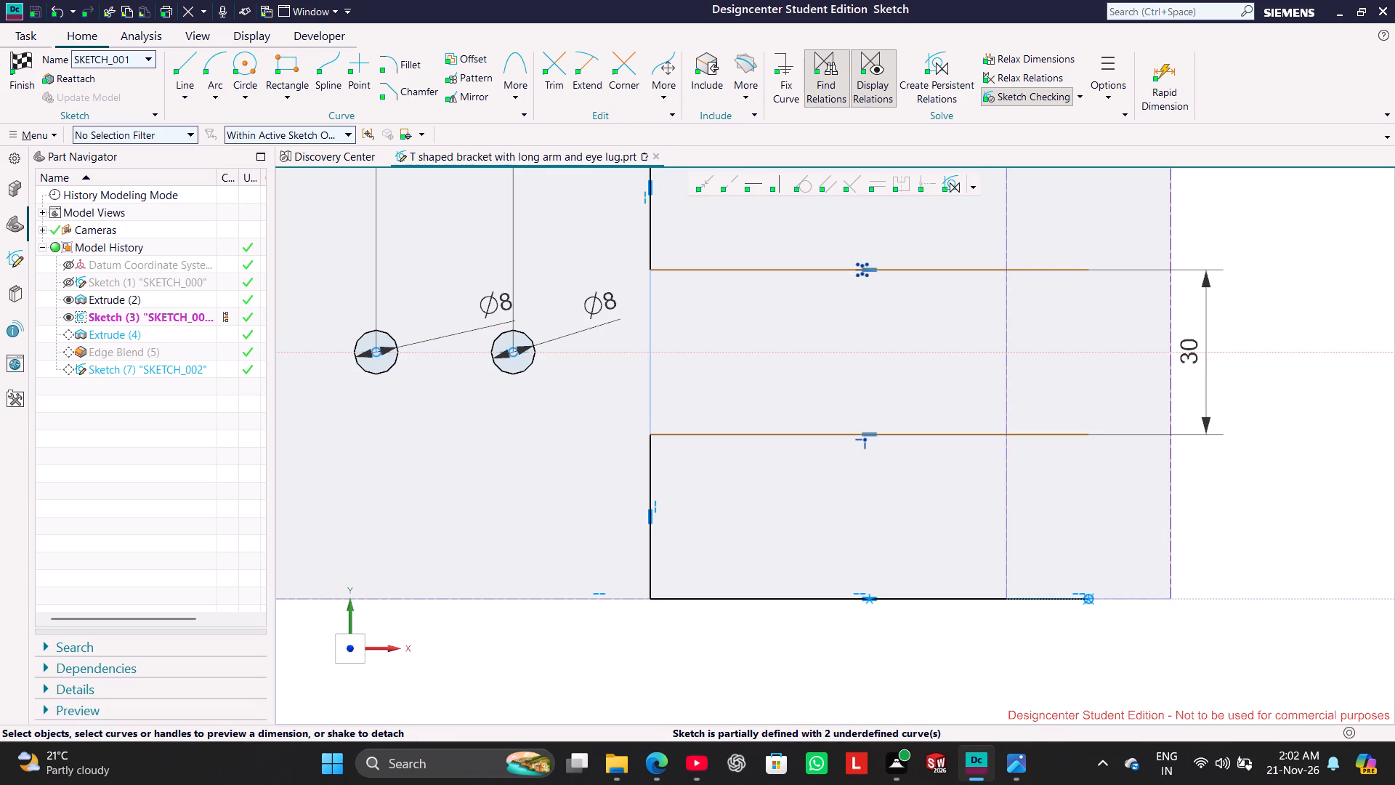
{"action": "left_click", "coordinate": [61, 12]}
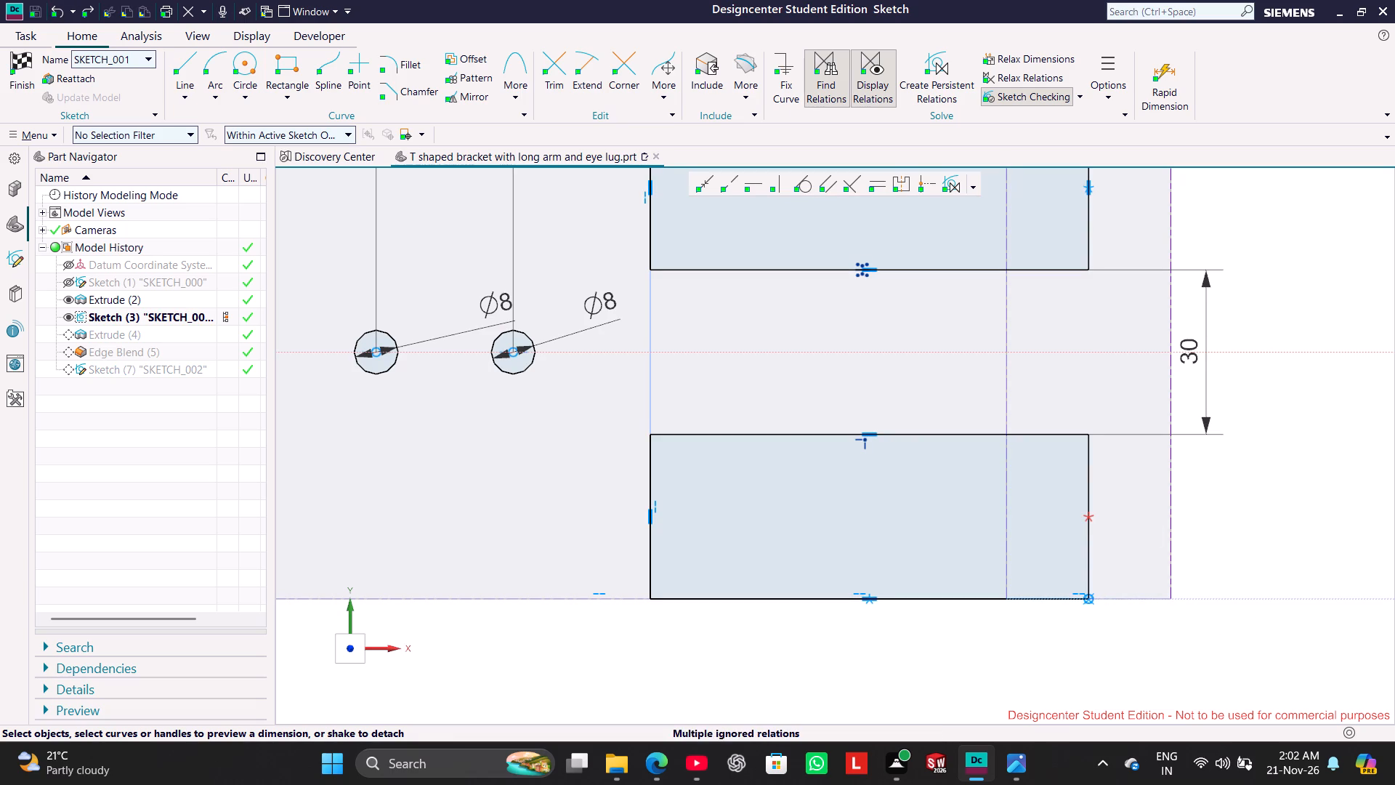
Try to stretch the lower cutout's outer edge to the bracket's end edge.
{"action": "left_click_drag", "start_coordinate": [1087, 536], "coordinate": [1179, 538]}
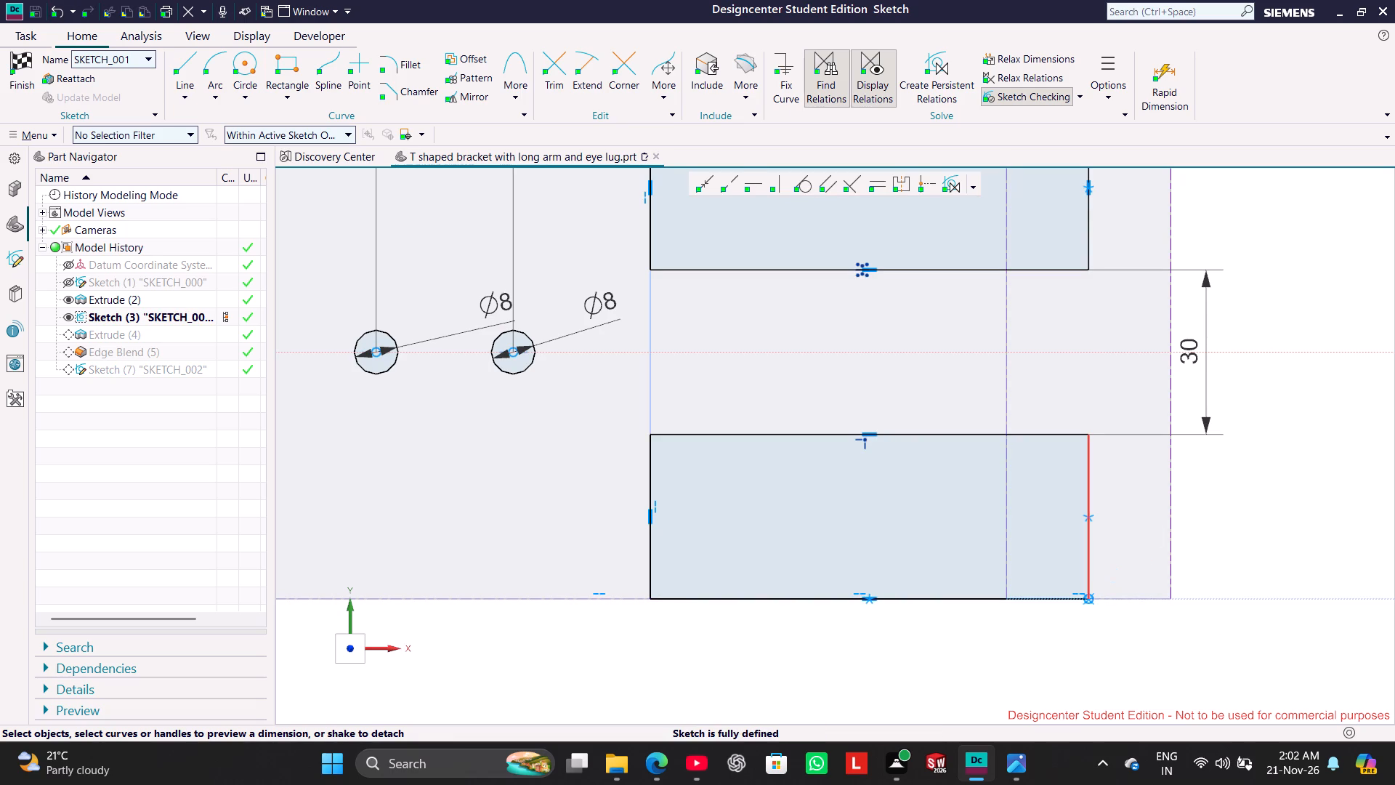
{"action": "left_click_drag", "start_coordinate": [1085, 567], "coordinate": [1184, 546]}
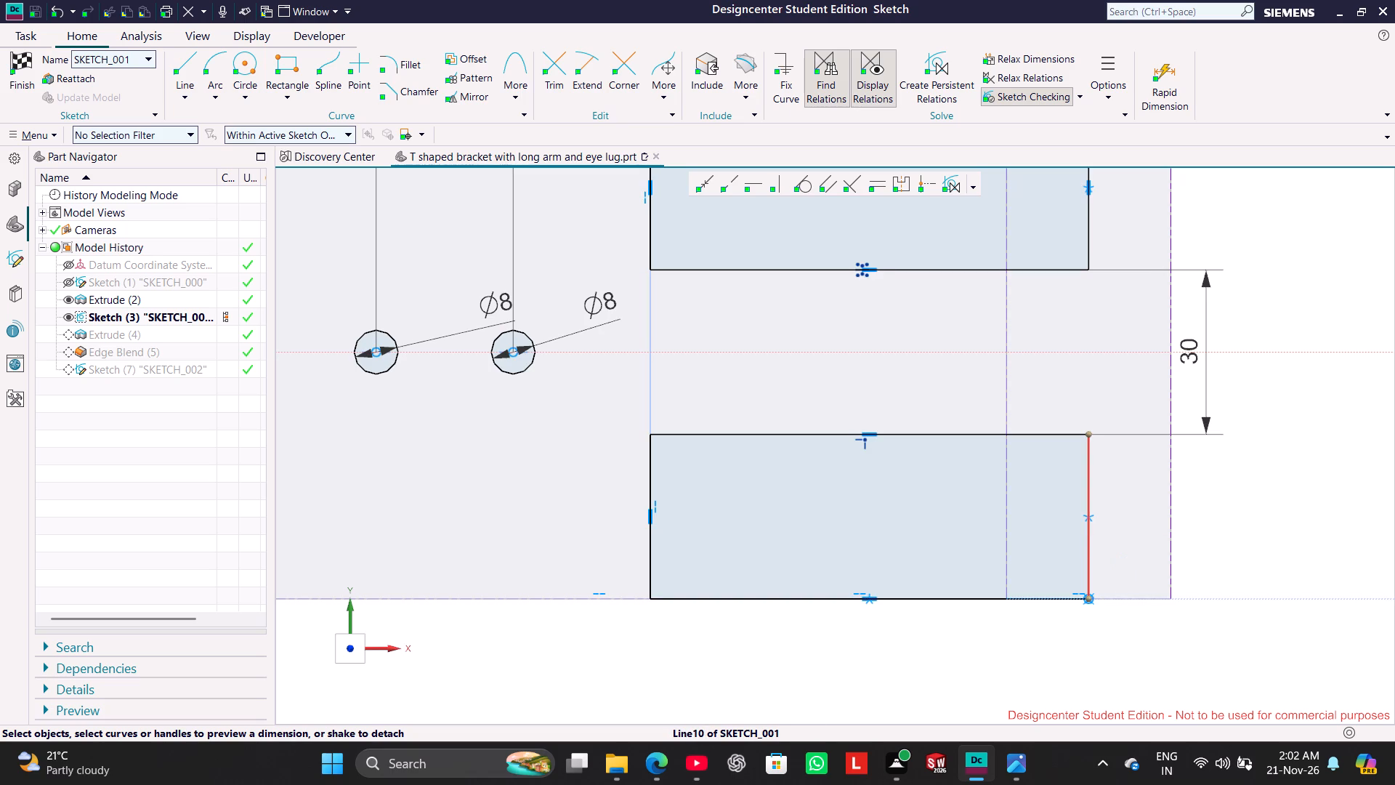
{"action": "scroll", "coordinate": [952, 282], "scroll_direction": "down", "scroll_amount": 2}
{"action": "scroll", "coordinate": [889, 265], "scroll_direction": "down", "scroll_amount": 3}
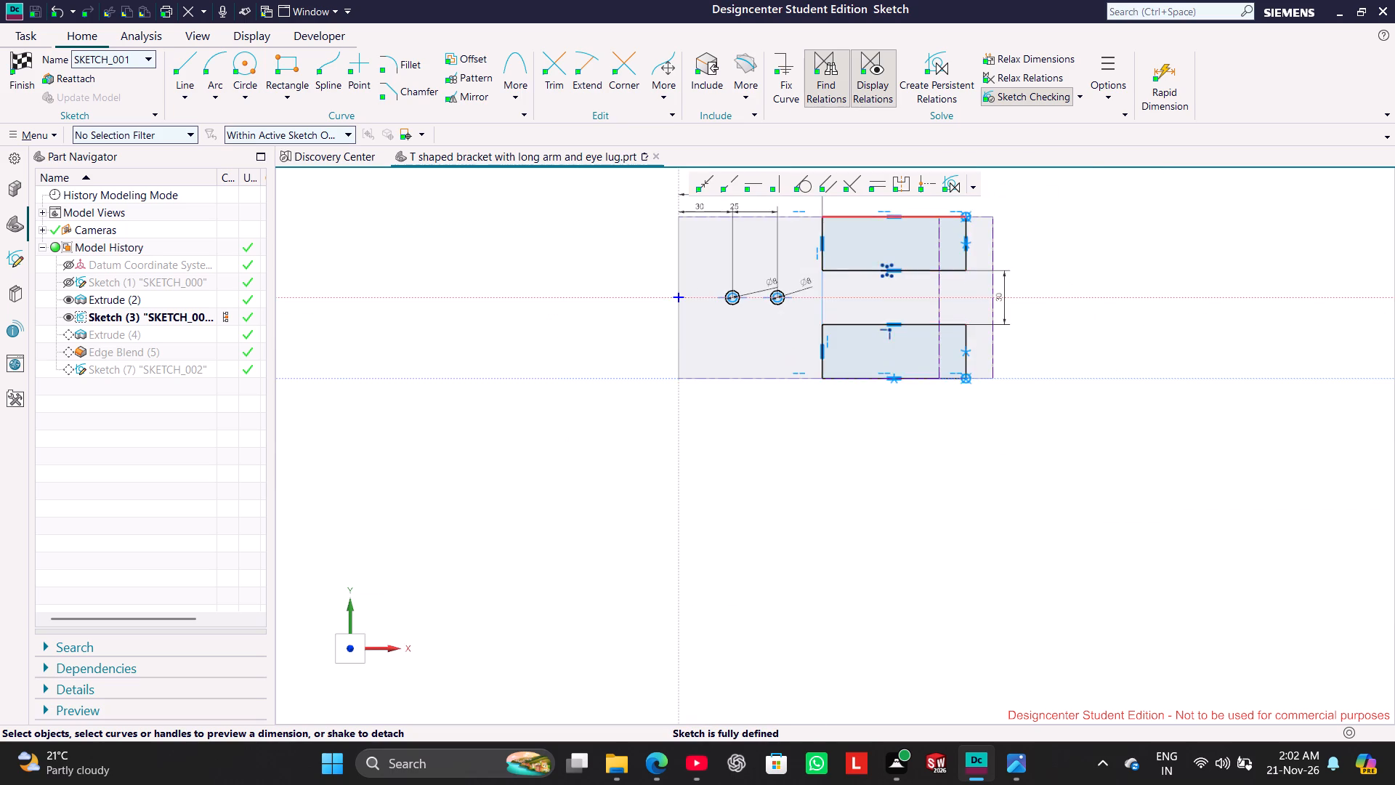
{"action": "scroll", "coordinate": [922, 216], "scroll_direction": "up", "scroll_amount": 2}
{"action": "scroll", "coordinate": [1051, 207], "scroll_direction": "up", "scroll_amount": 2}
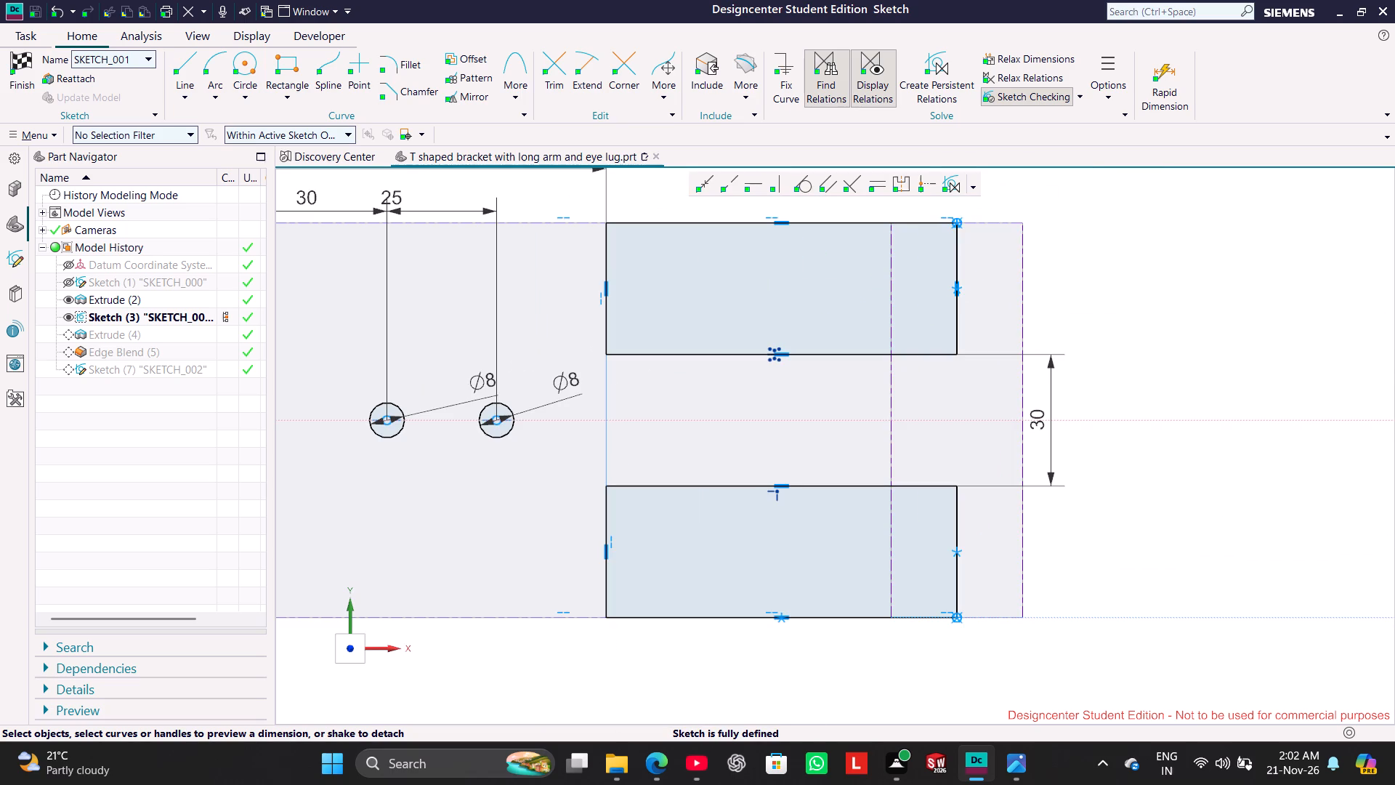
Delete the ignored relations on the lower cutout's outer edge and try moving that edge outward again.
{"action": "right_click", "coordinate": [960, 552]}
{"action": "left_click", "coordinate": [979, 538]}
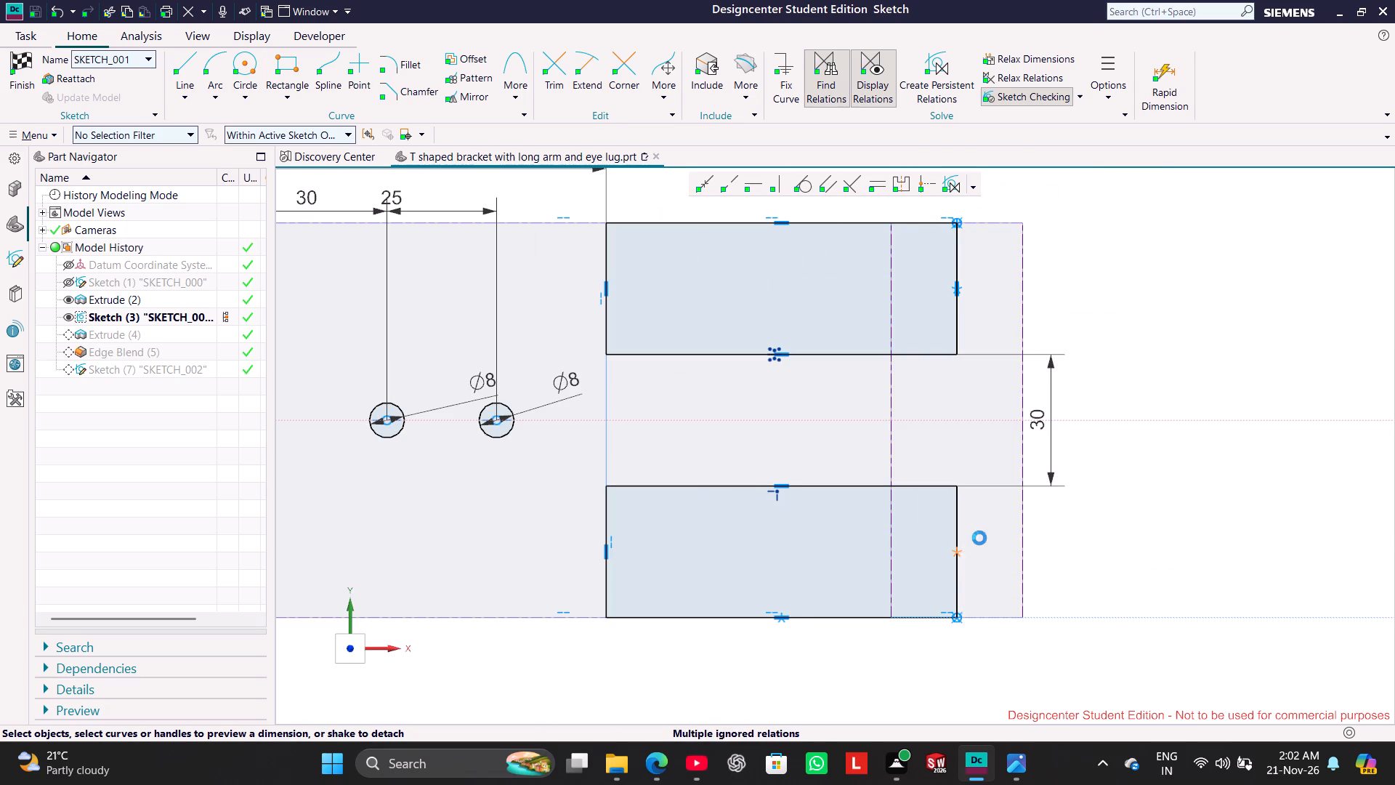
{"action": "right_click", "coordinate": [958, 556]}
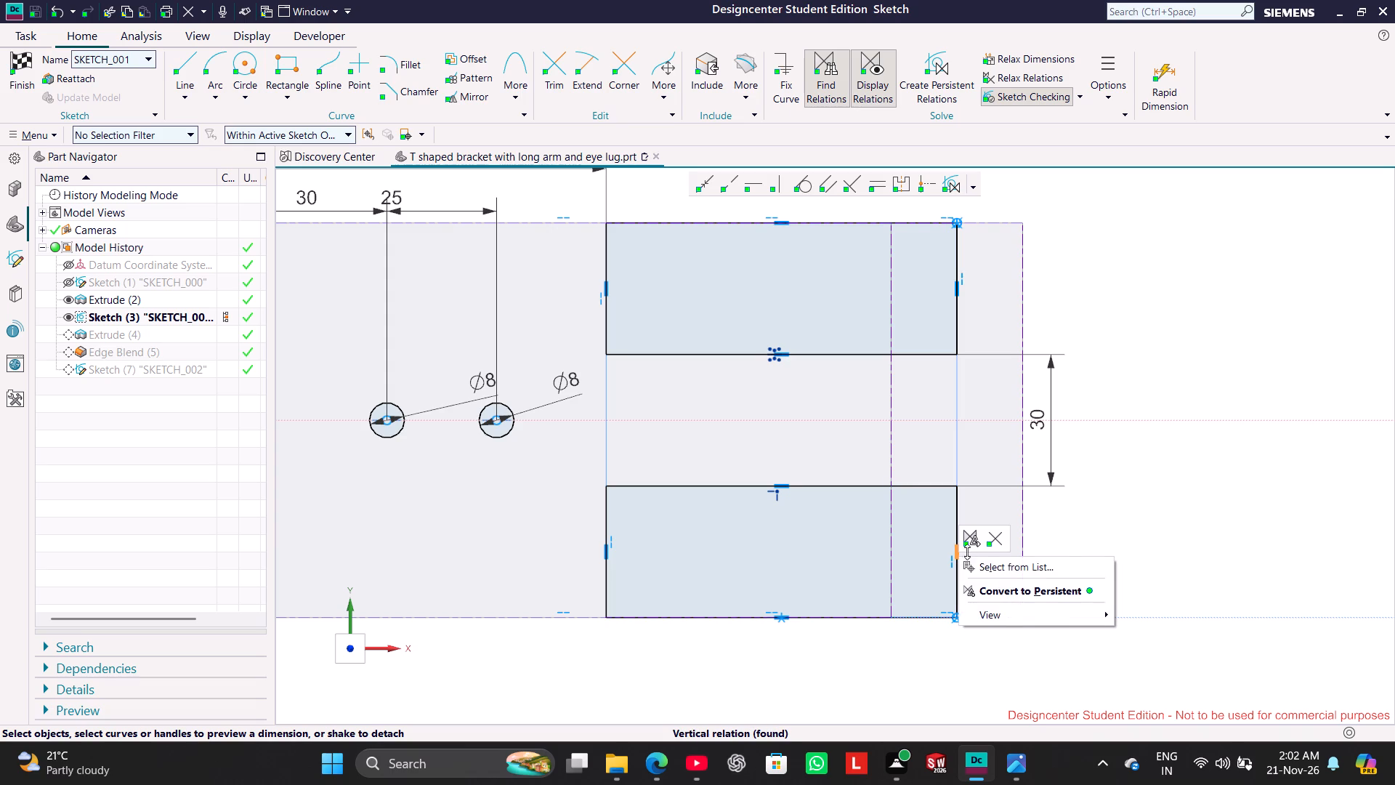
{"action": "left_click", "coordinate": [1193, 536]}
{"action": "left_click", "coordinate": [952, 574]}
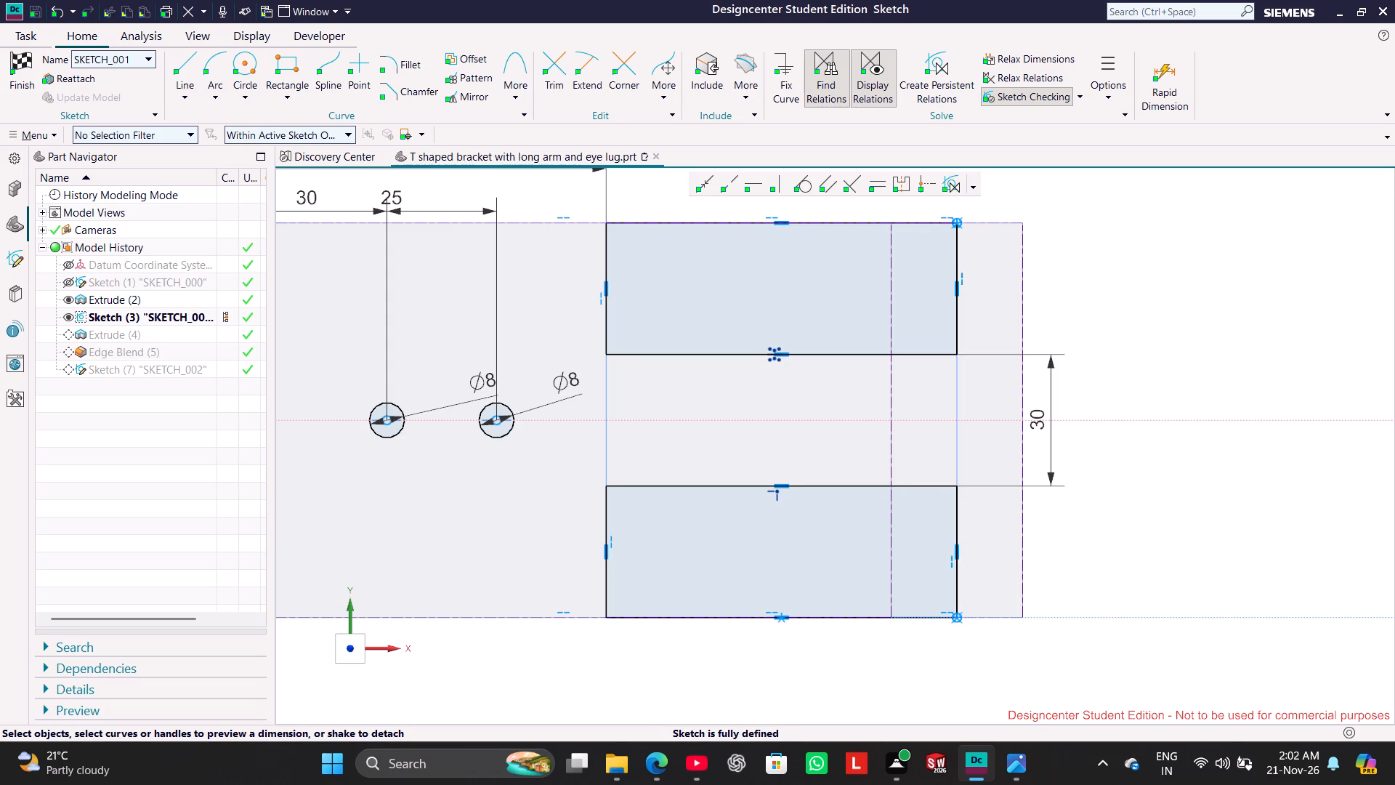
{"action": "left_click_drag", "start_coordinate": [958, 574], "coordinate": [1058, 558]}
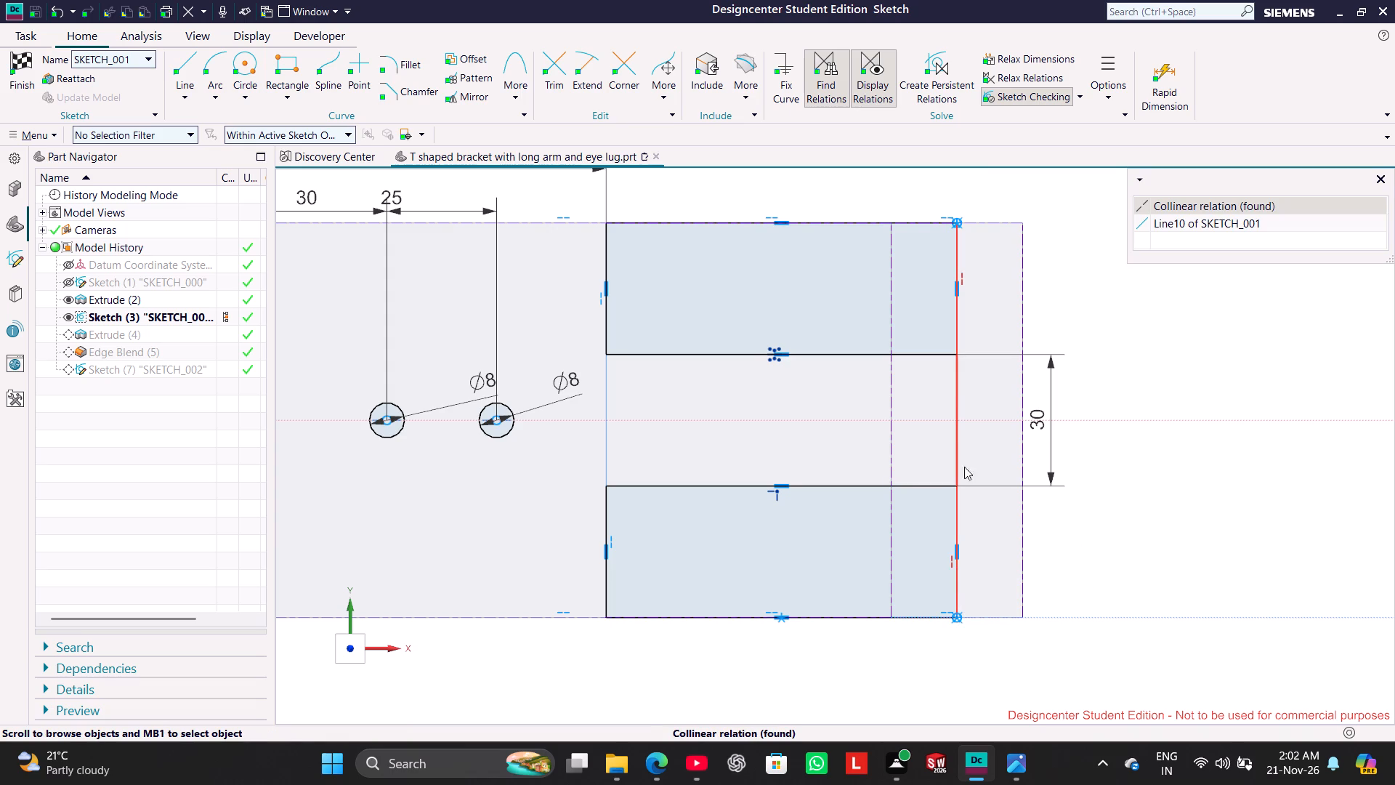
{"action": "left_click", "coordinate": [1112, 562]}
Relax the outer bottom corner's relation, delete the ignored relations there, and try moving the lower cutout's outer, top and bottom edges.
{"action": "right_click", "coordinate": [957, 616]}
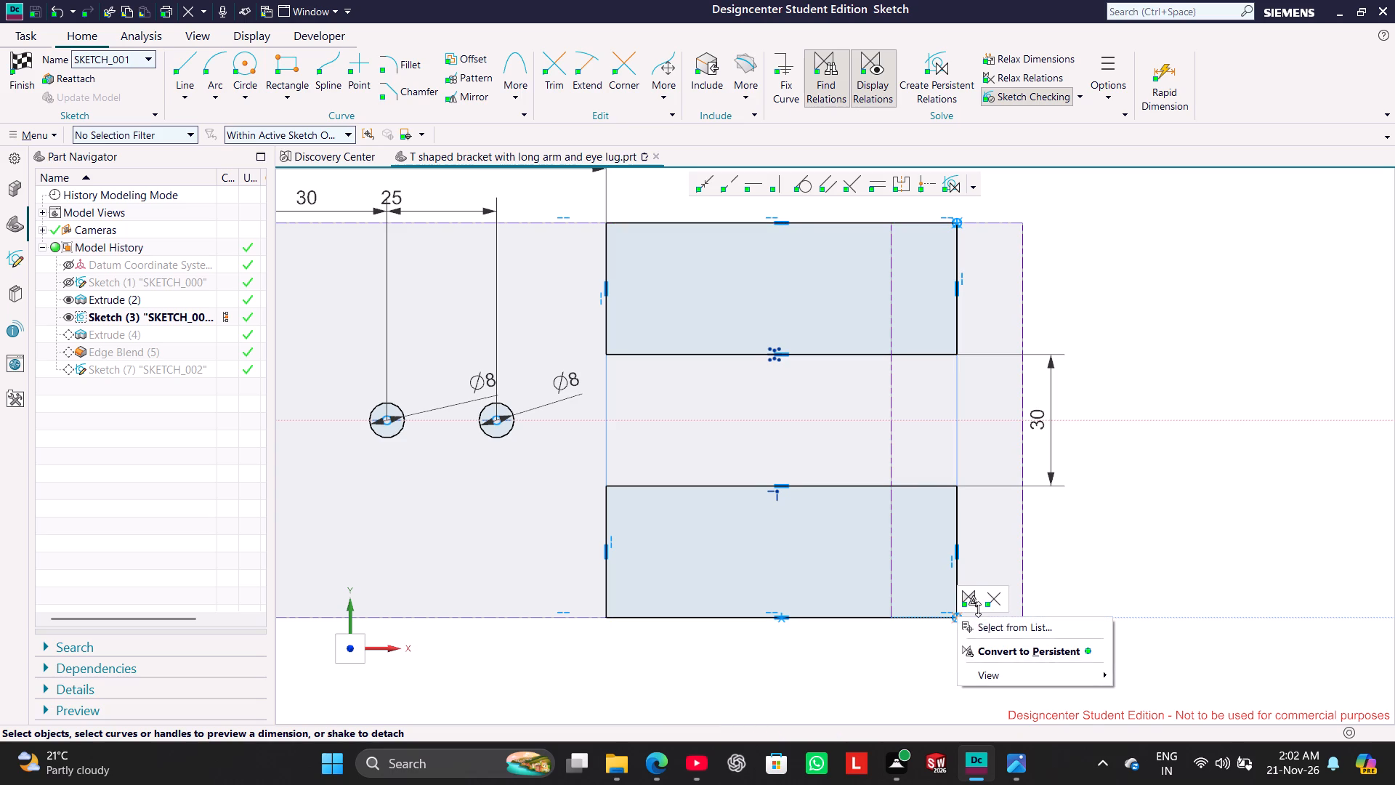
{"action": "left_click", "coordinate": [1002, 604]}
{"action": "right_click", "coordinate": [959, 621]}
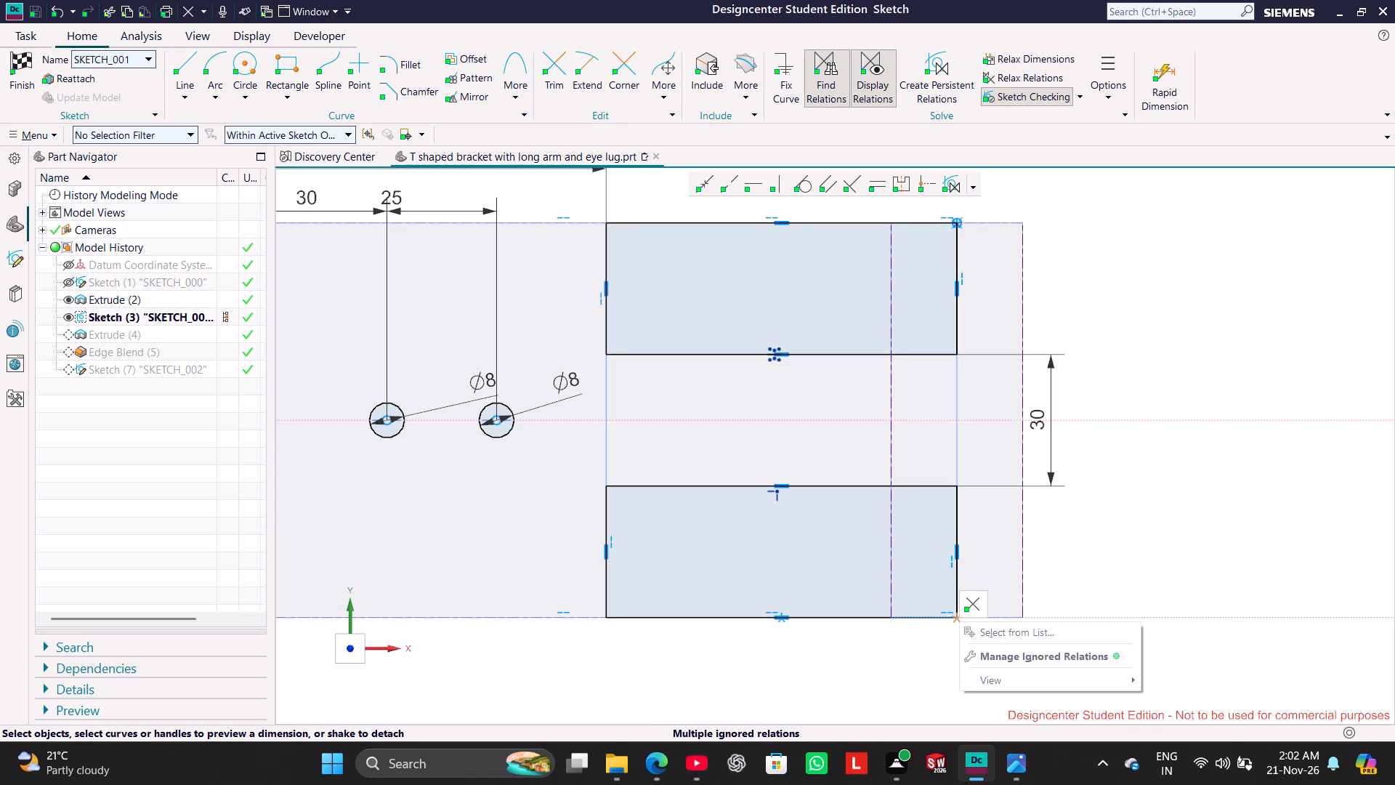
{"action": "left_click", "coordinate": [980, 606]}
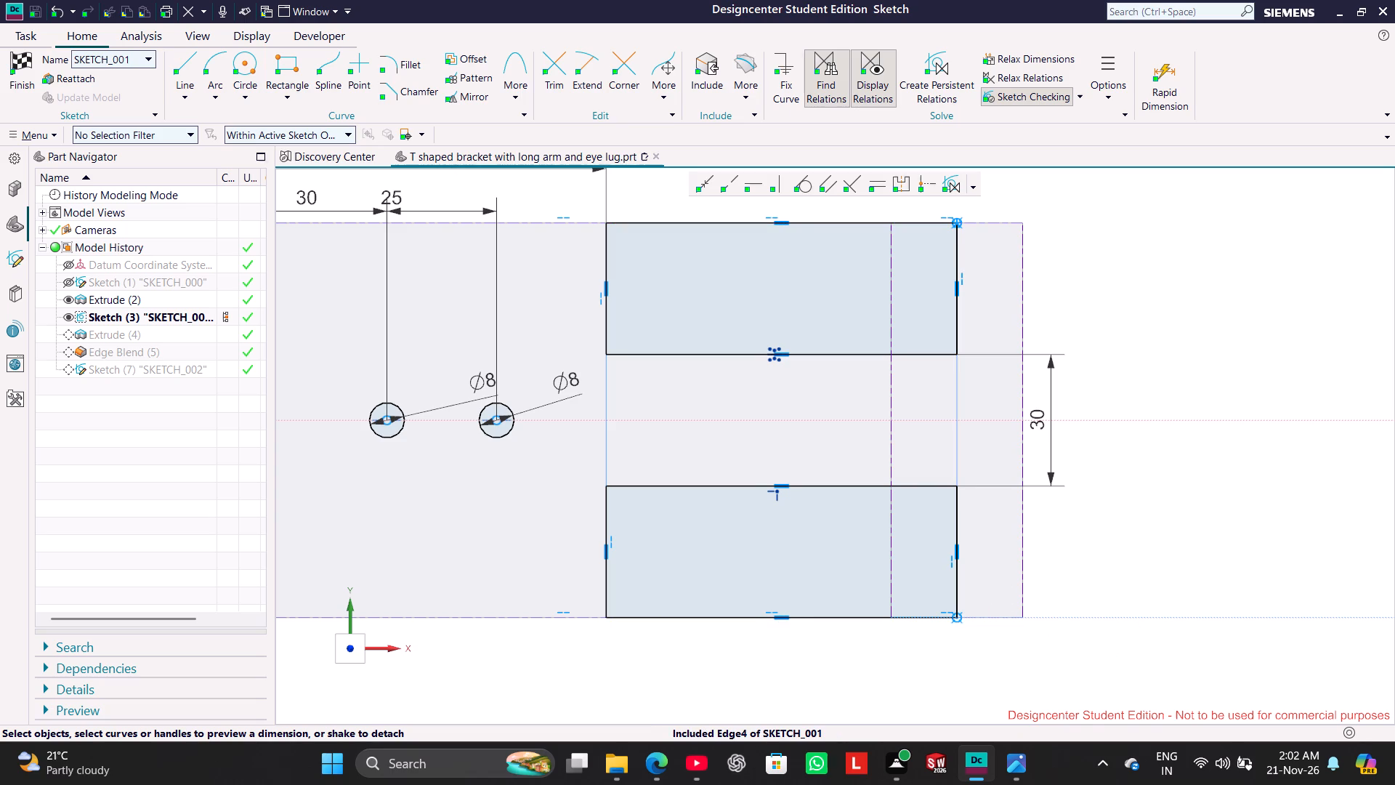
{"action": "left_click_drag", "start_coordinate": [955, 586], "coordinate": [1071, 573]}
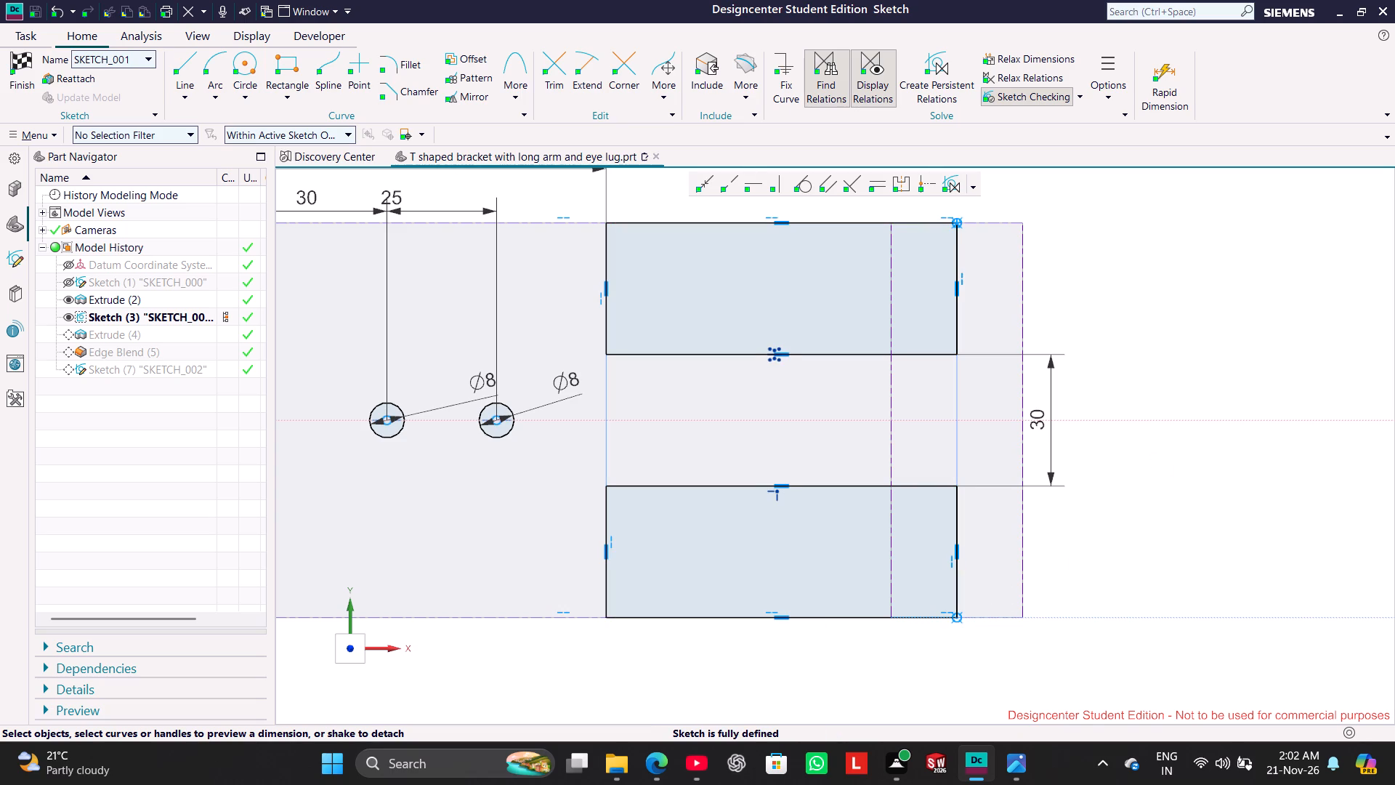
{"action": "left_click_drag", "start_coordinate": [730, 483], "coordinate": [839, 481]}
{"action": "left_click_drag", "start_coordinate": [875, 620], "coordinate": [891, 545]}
Delete the lower cutout's outer edge line from the sketch.
{"action": "right_click", "coordinate": [955, 518]}
{"action": "left_click", "coordinate": [1035, 504]}
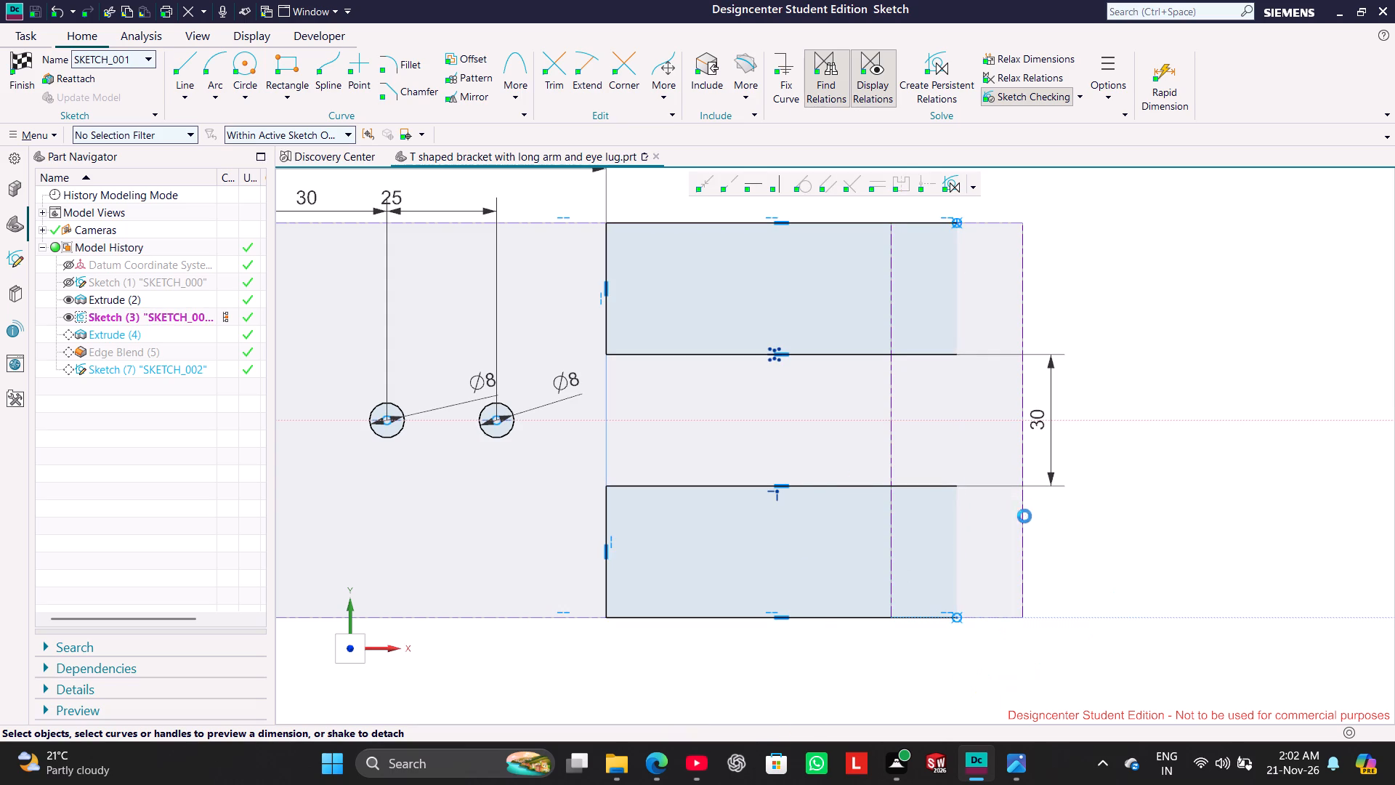
Relax the coincident and collinear relations at the lower cutout's bottom line outer endpoint and try to move the line and endpoint.
{"action": "left_click_drag", "start_coordinate": [958, 620], "coordinate": [1040, 610]}
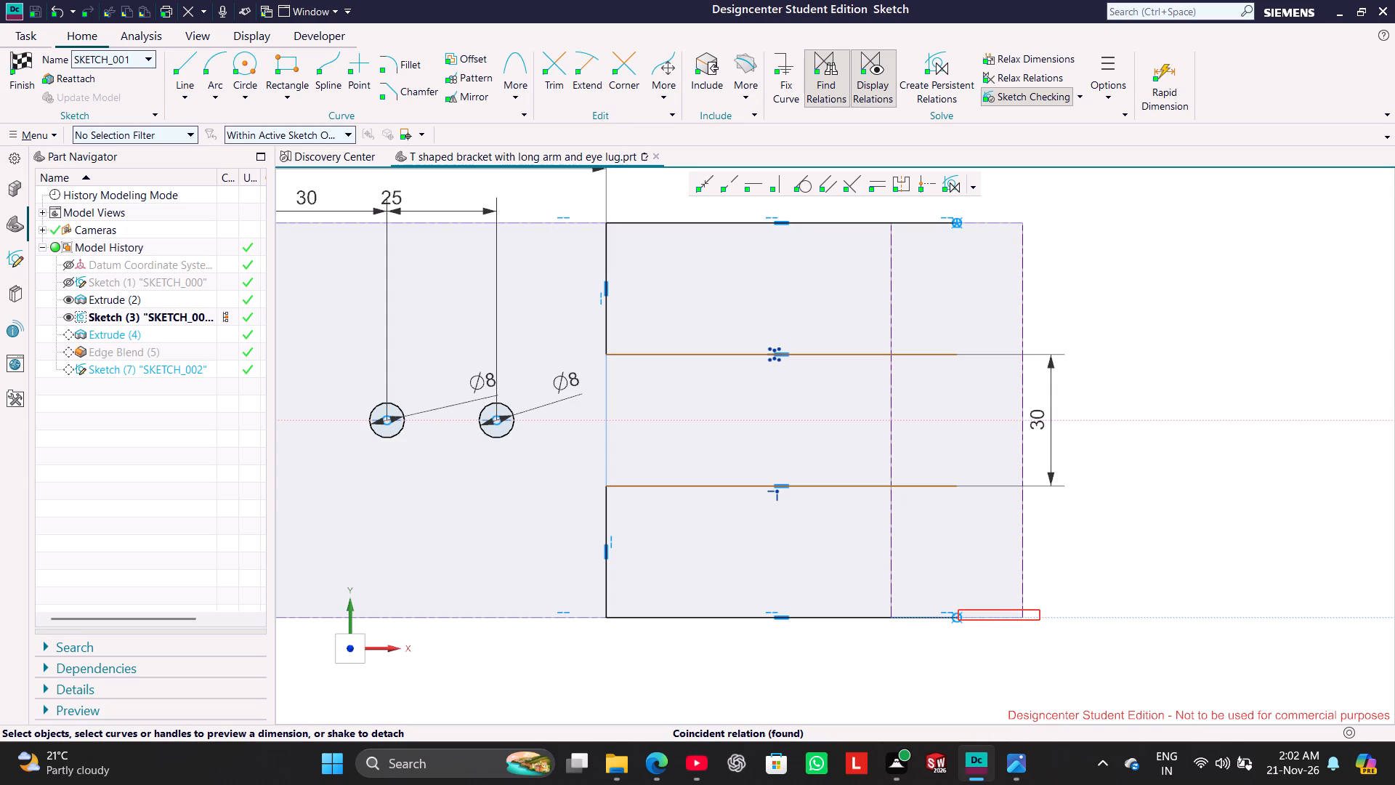
{"action": "right_click", "coordinate": [958, 618]}
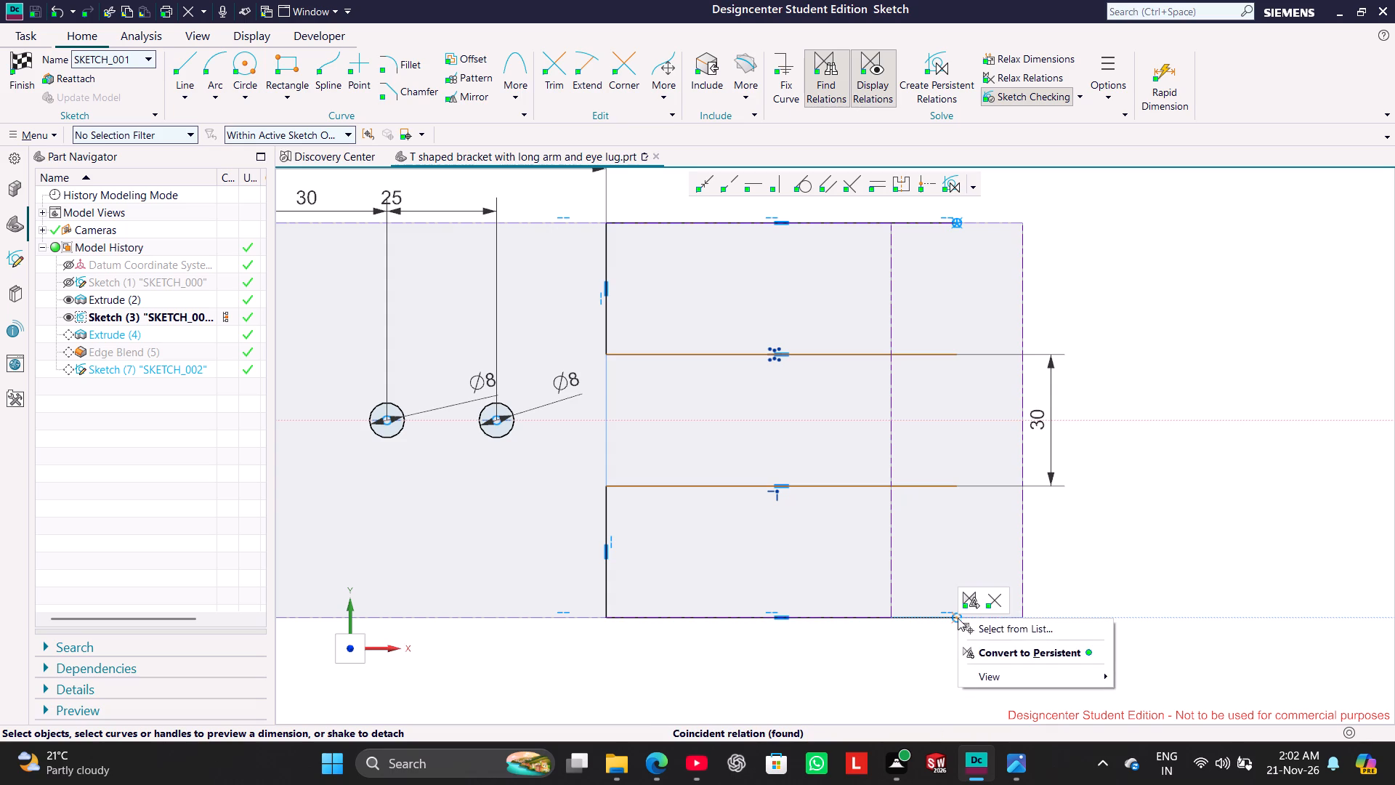
{"action": "left_click", "coordinate": [1002, 599]}
{"action": "right_click", "coordinate": [957, 616]}
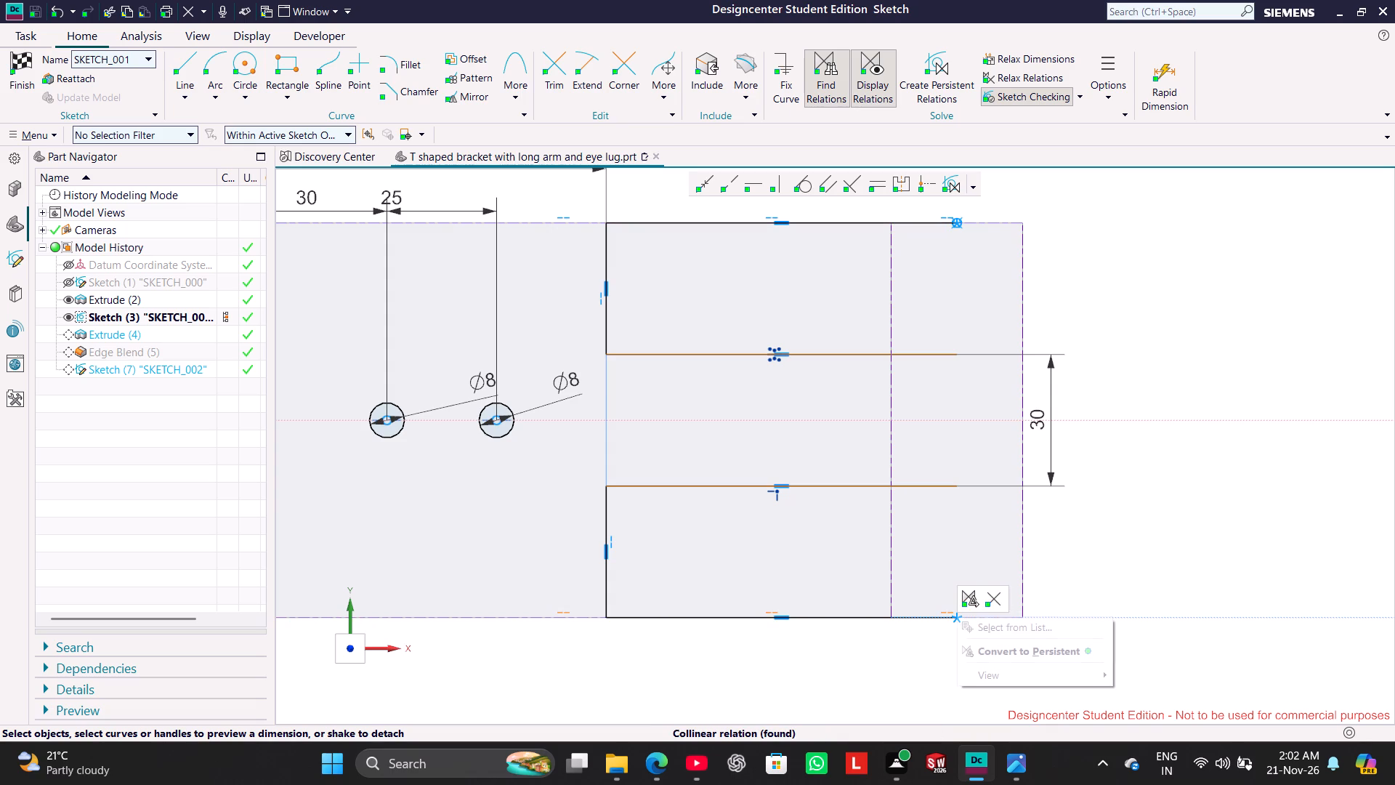
{"action": "left_click", "coordinate": [995, 597]}
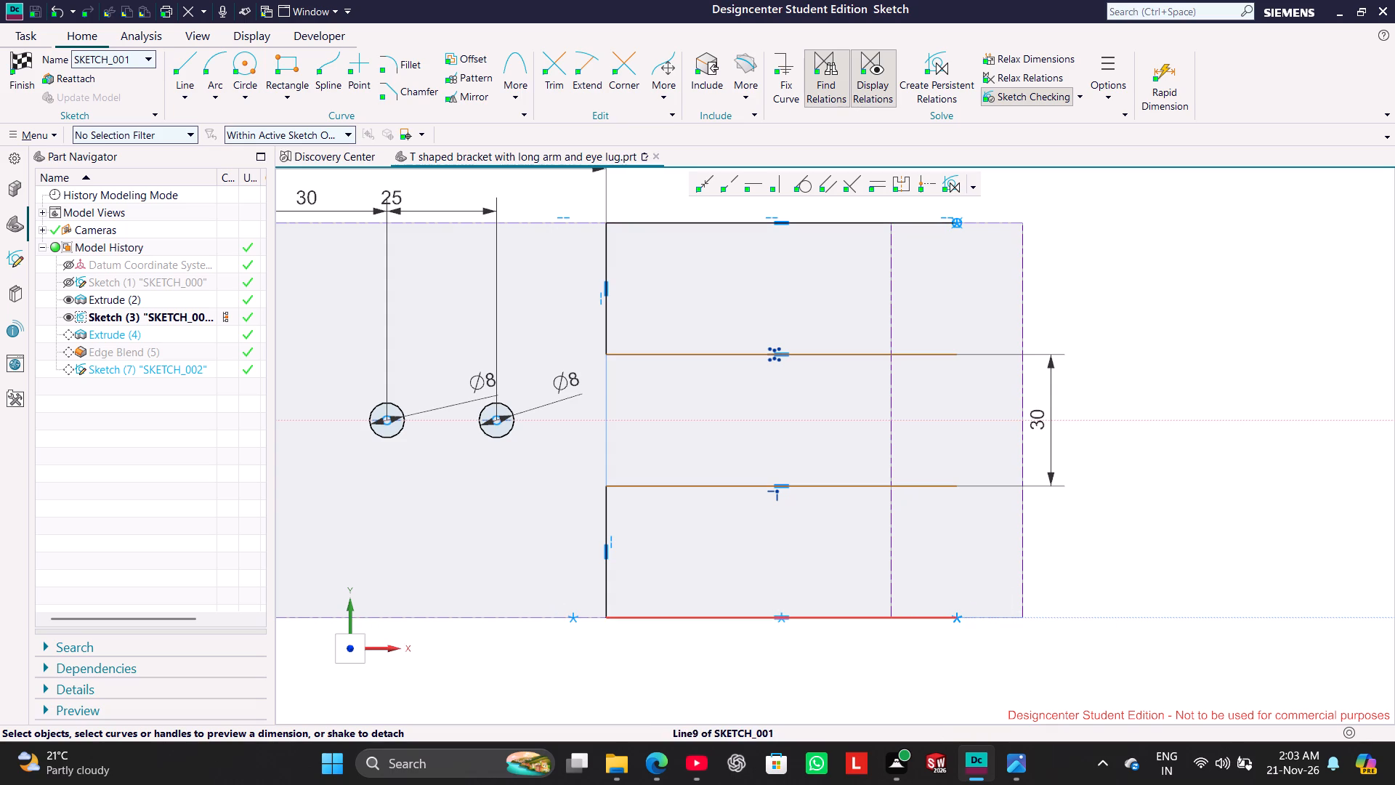
{"action": "left_click_drag", "start_coordinate": [919, 620], "coordinate": [924, 565]}
{"action": "left_click_drag", "start_coordinate": [955, 619], "coordinate": [982, 545]}
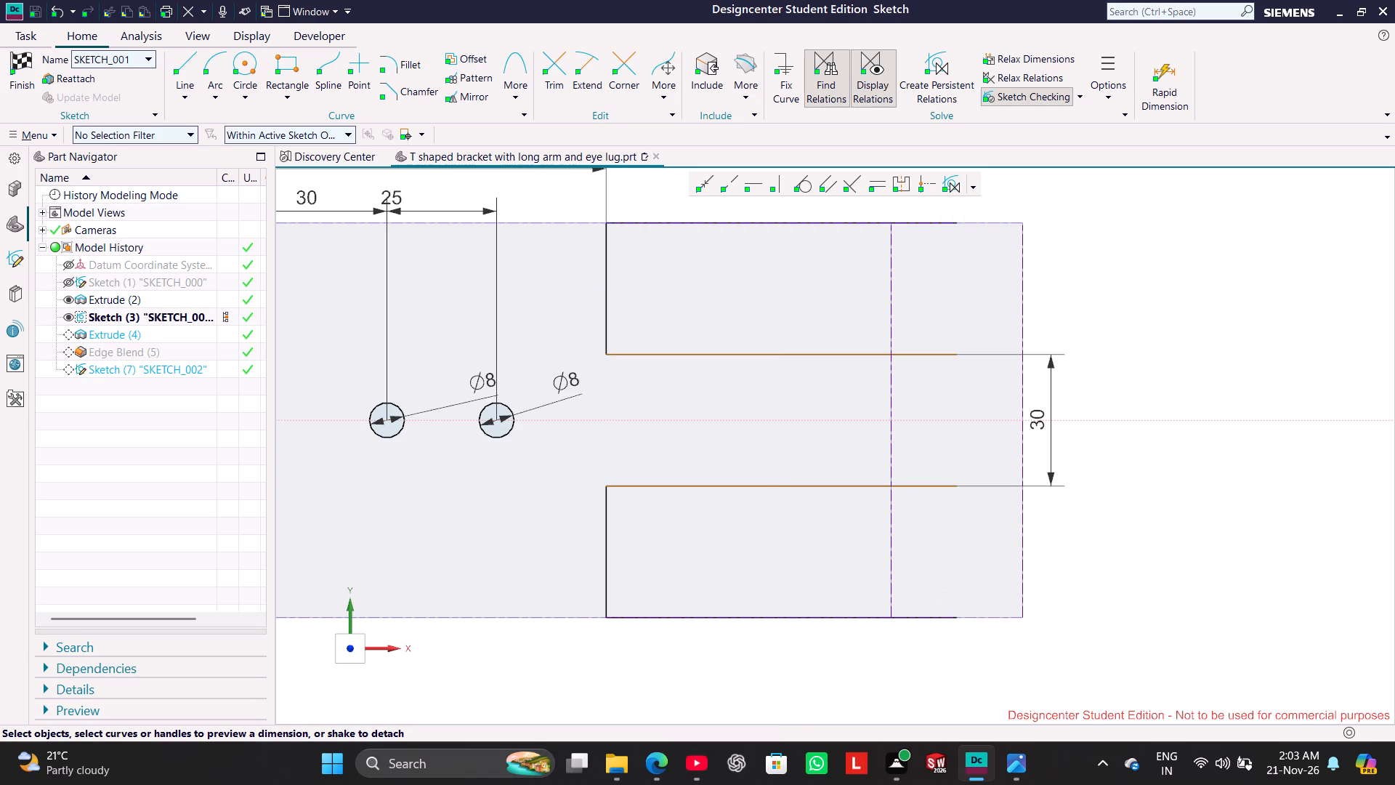
{"action": "left_click_drag", "start_coordinate": [982, 545], "coordinate": [990, 543]}
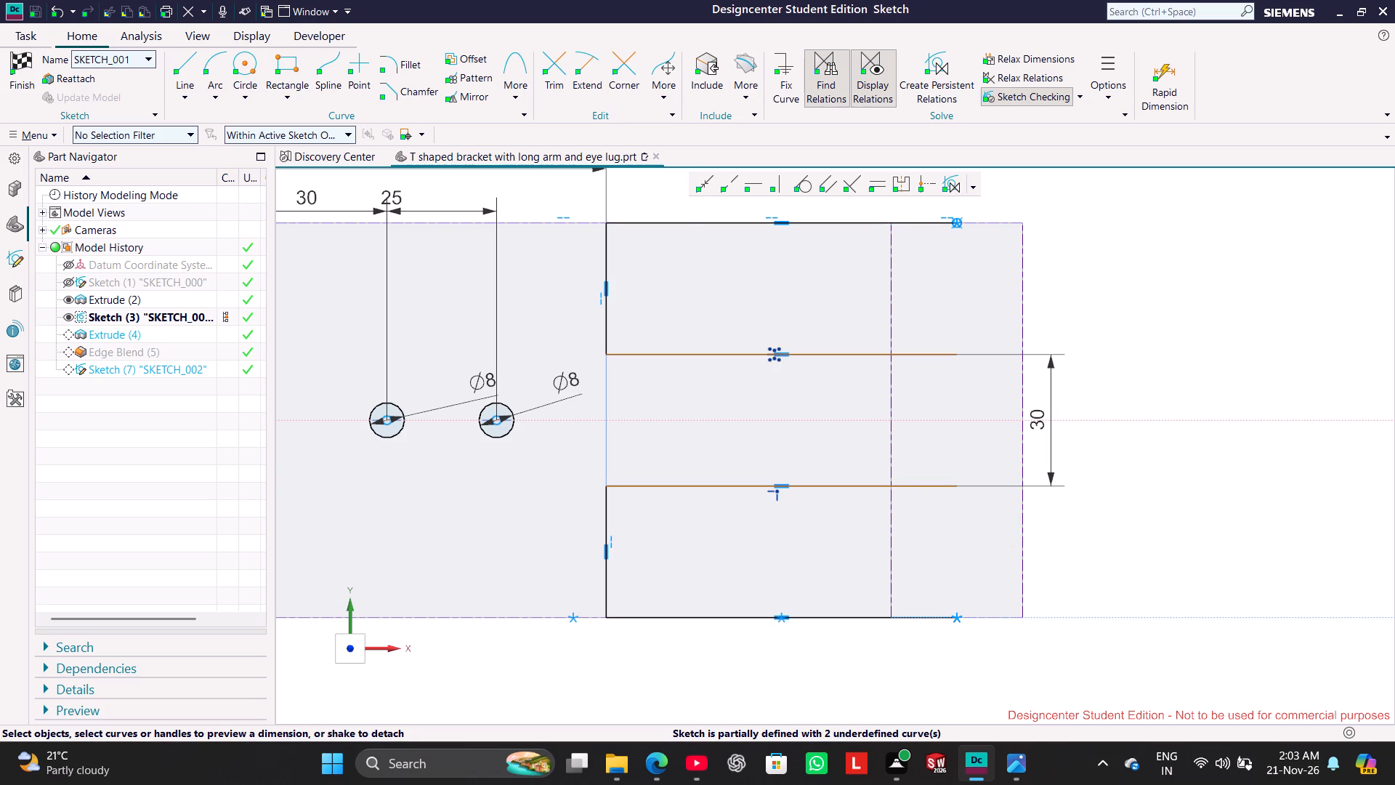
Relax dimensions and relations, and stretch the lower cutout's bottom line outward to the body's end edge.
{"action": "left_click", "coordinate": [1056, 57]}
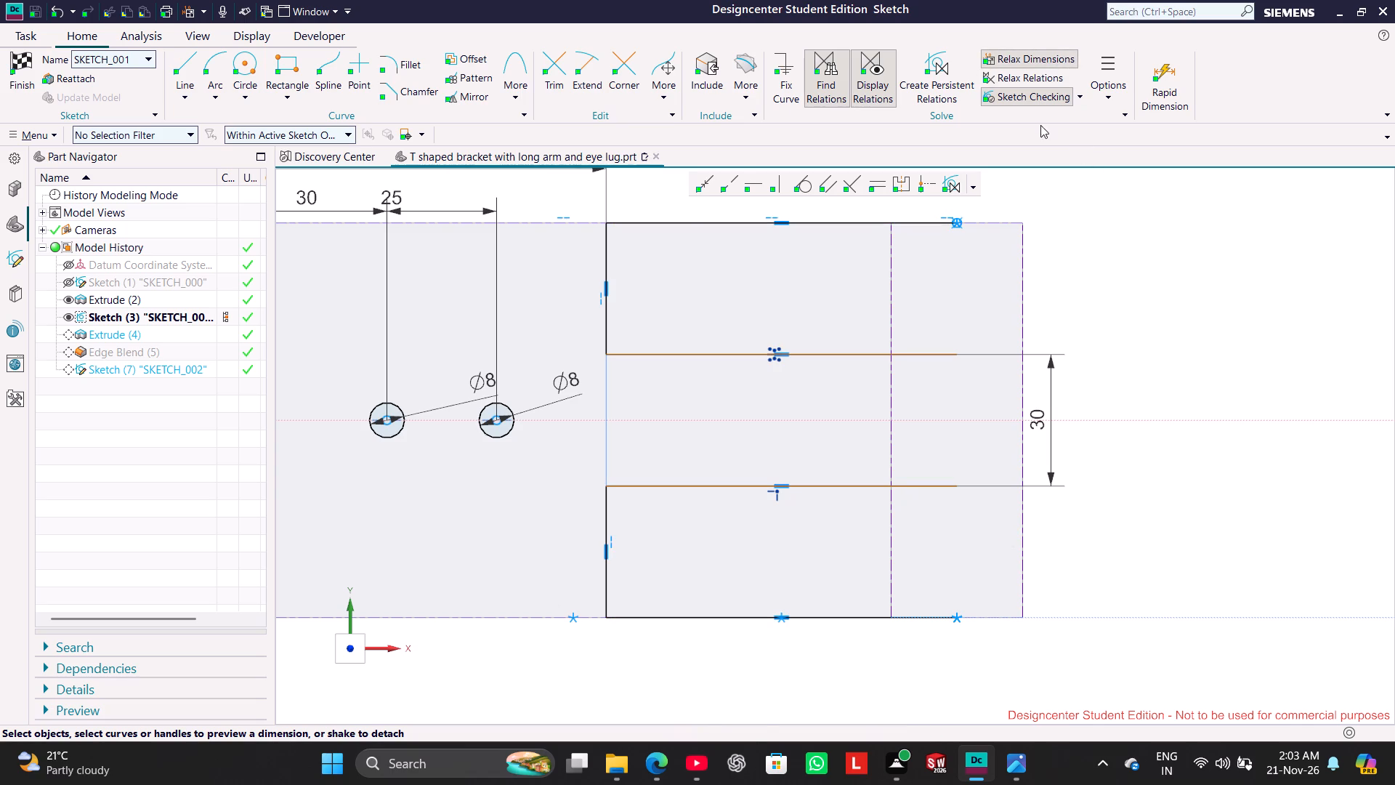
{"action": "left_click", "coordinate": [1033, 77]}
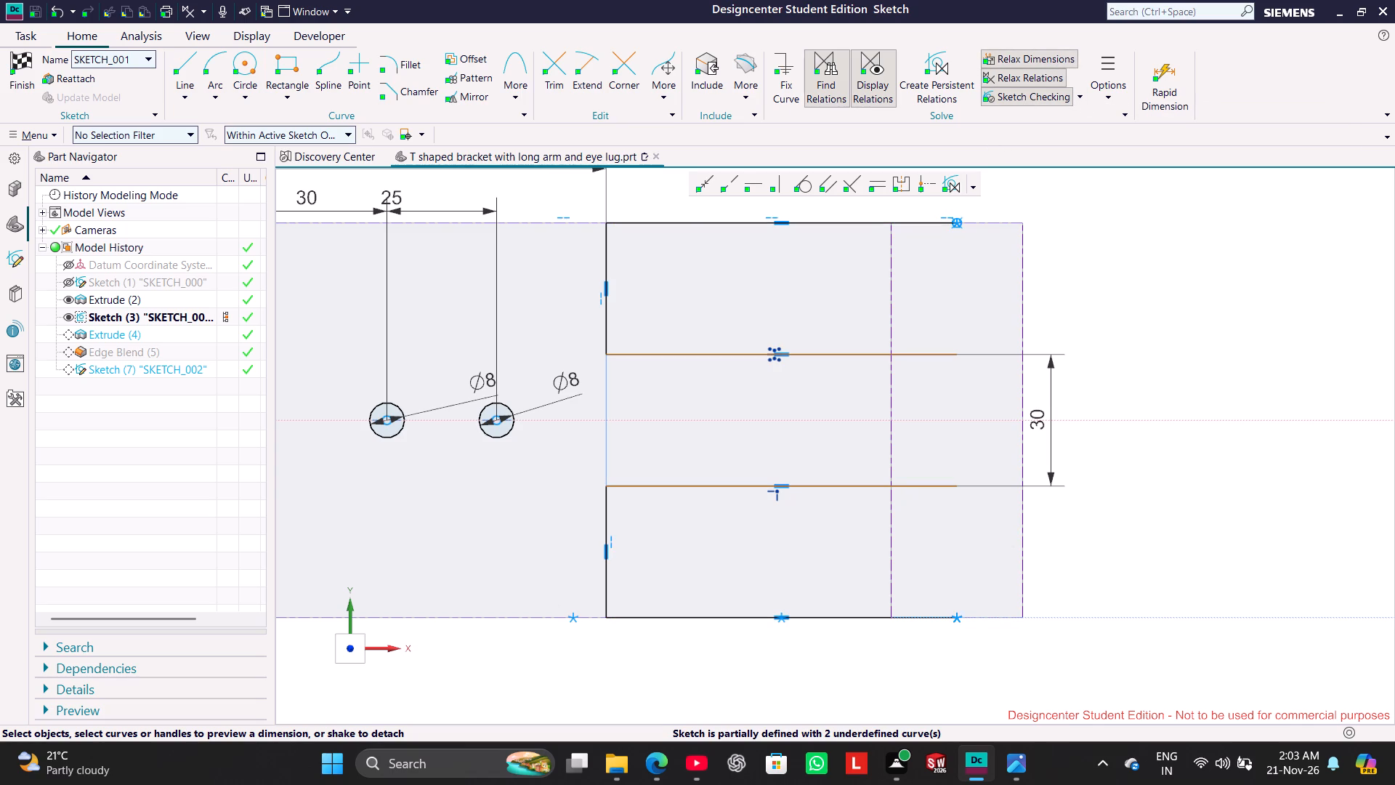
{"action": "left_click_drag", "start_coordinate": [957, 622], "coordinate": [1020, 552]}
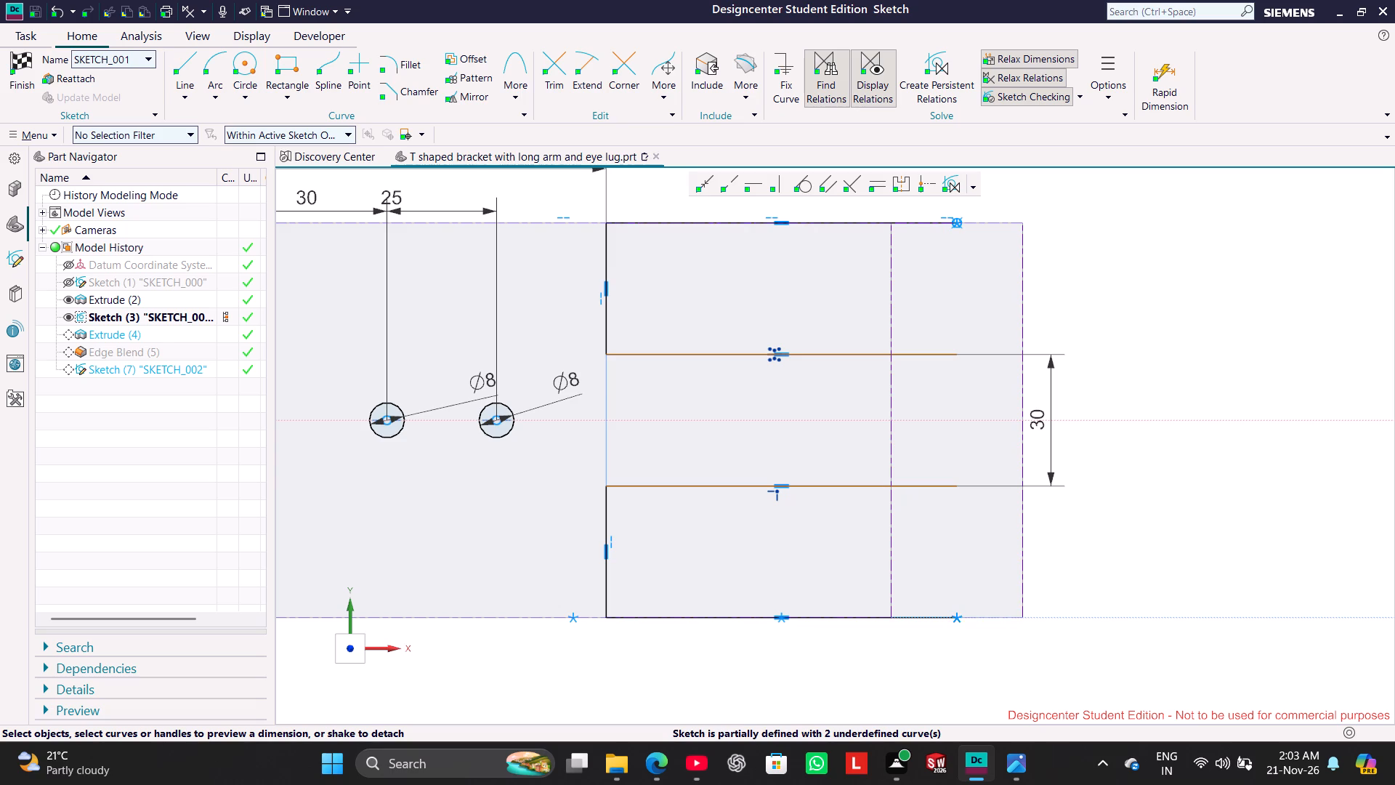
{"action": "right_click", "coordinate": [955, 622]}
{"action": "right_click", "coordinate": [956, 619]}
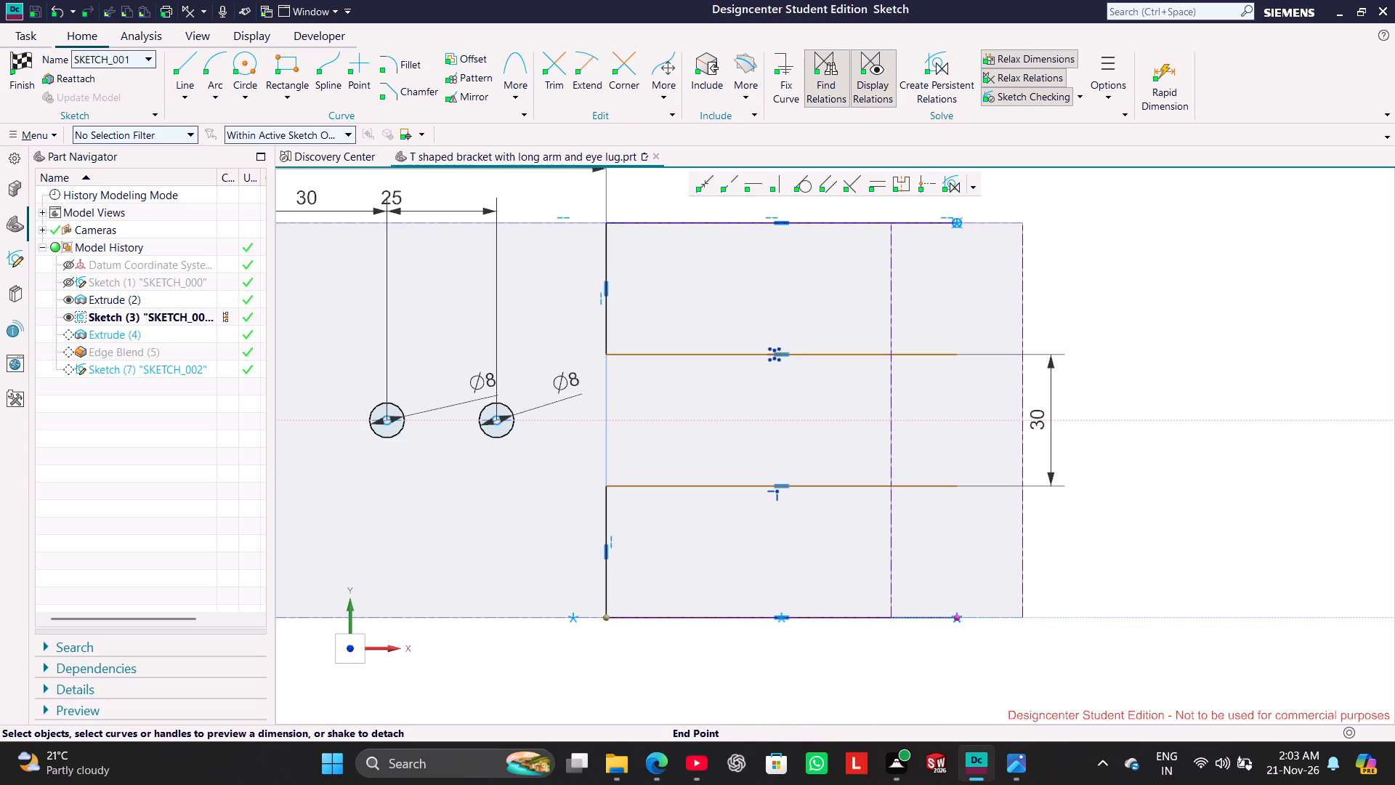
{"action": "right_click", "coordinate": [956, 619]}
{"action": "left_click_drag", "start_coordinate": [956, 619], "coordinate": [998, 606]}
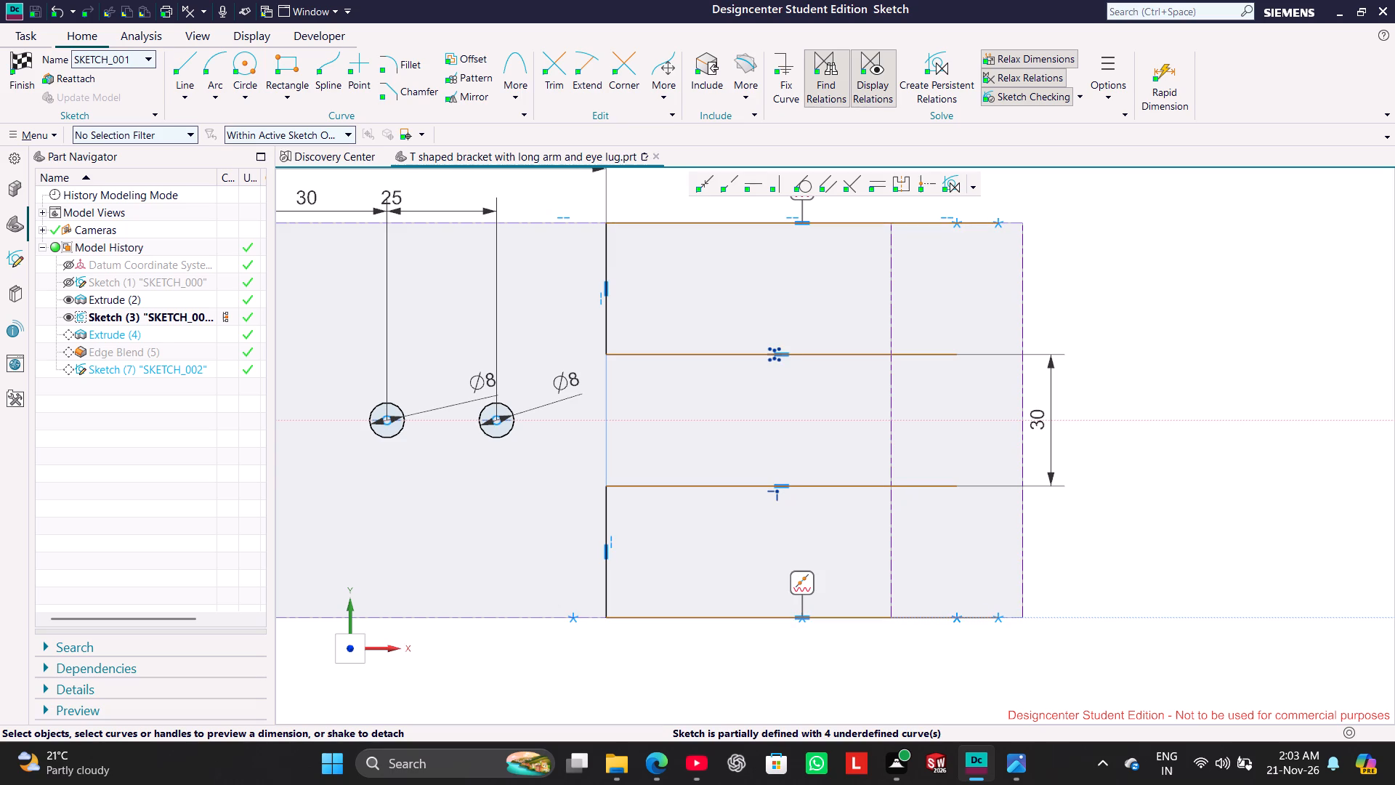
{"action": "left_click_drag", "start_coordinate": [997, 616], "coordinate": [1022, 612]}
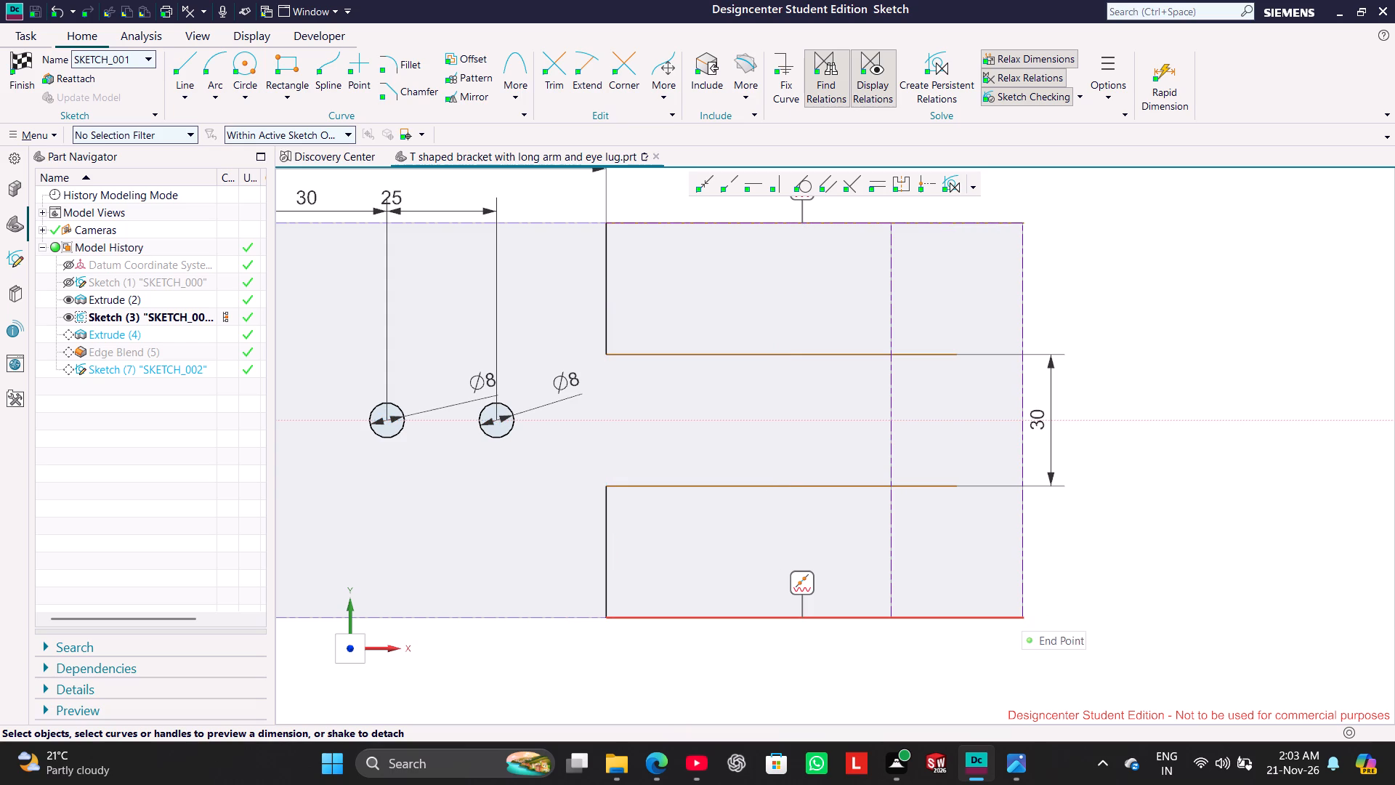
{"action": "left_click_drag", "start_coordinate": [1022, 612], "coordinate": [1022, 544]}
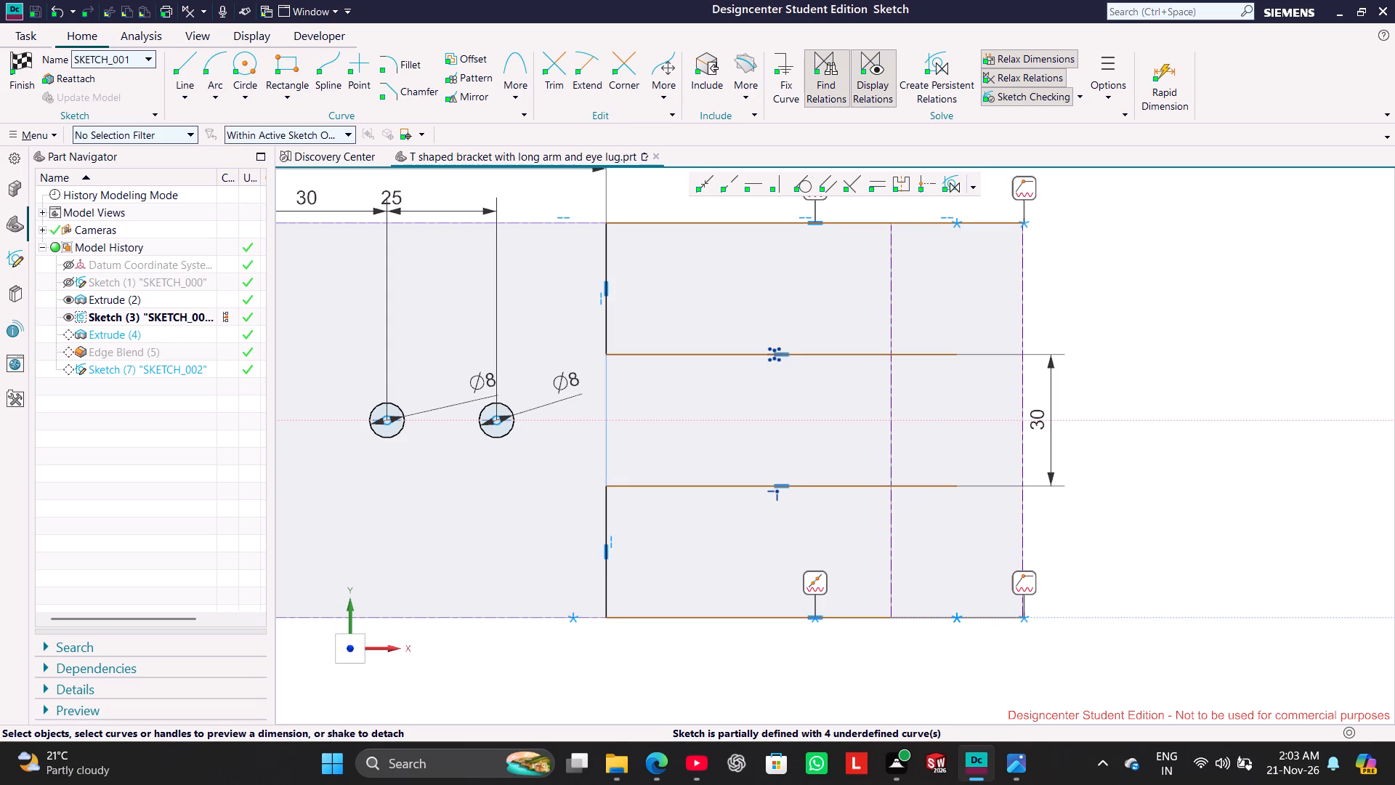
Undo the recent cutout edits until both cutouts' deleted outer edge lines are restored.
{"action": "left_click", "coordinate": [56, 18]}
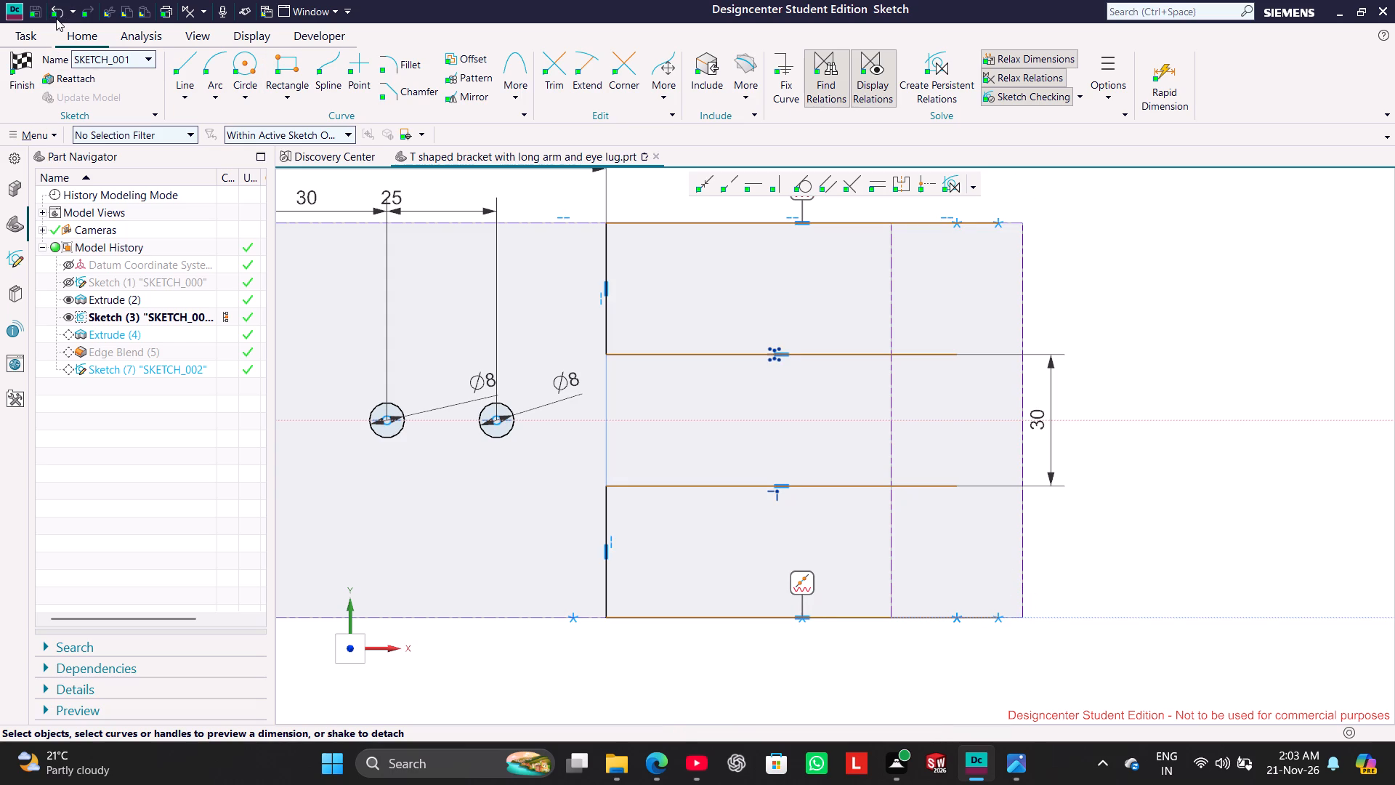
{"action": "left_click", "coordinate": [56, 18]}
{"action": "left_click", "coordinate": [56, 18]}
{"action": "left_click", "coordinate": [56, 18]}
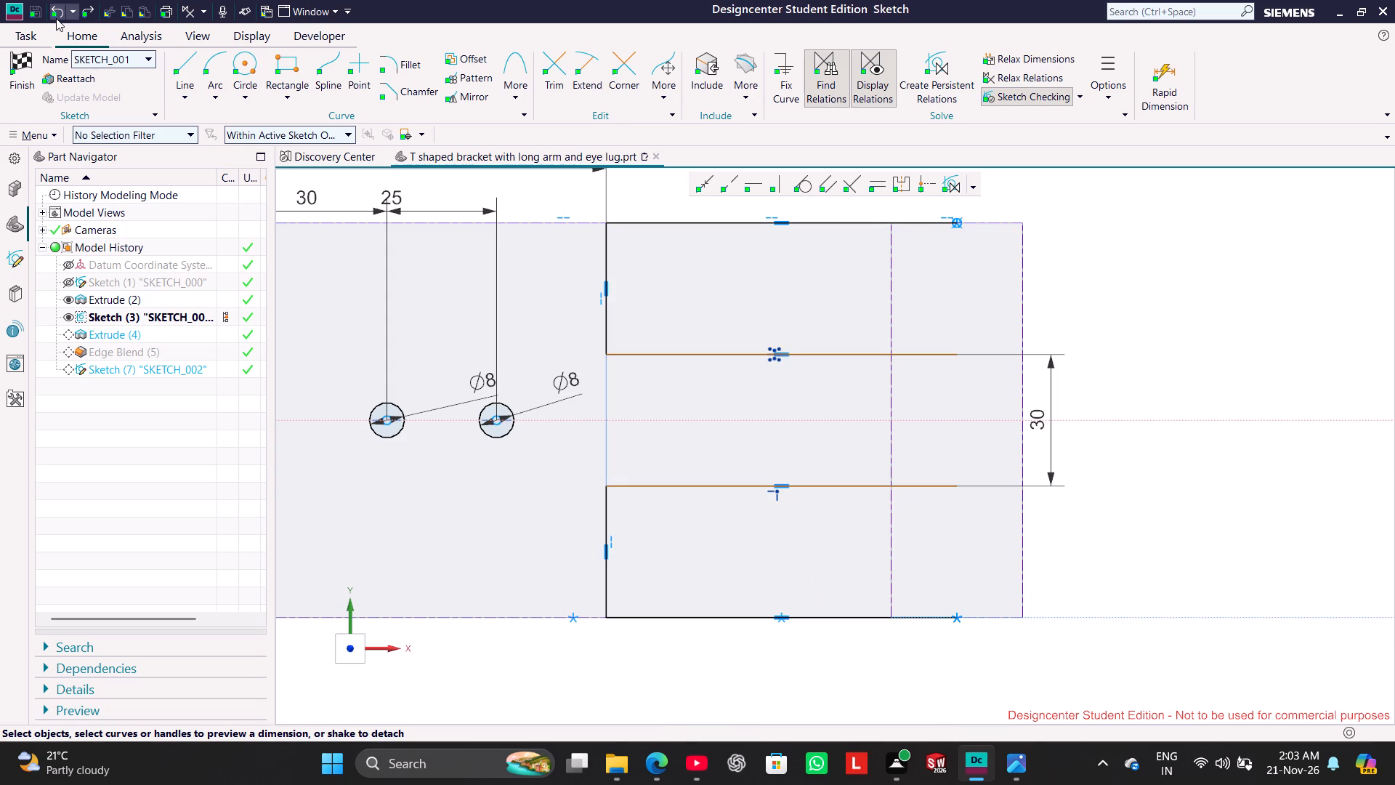
{"action": "left_click", "coordinate": [56, 18]}
{"action": "left_click", "coordinate": [56, 18]}
{"action": "left_click", "coordinate": [56, 16]}
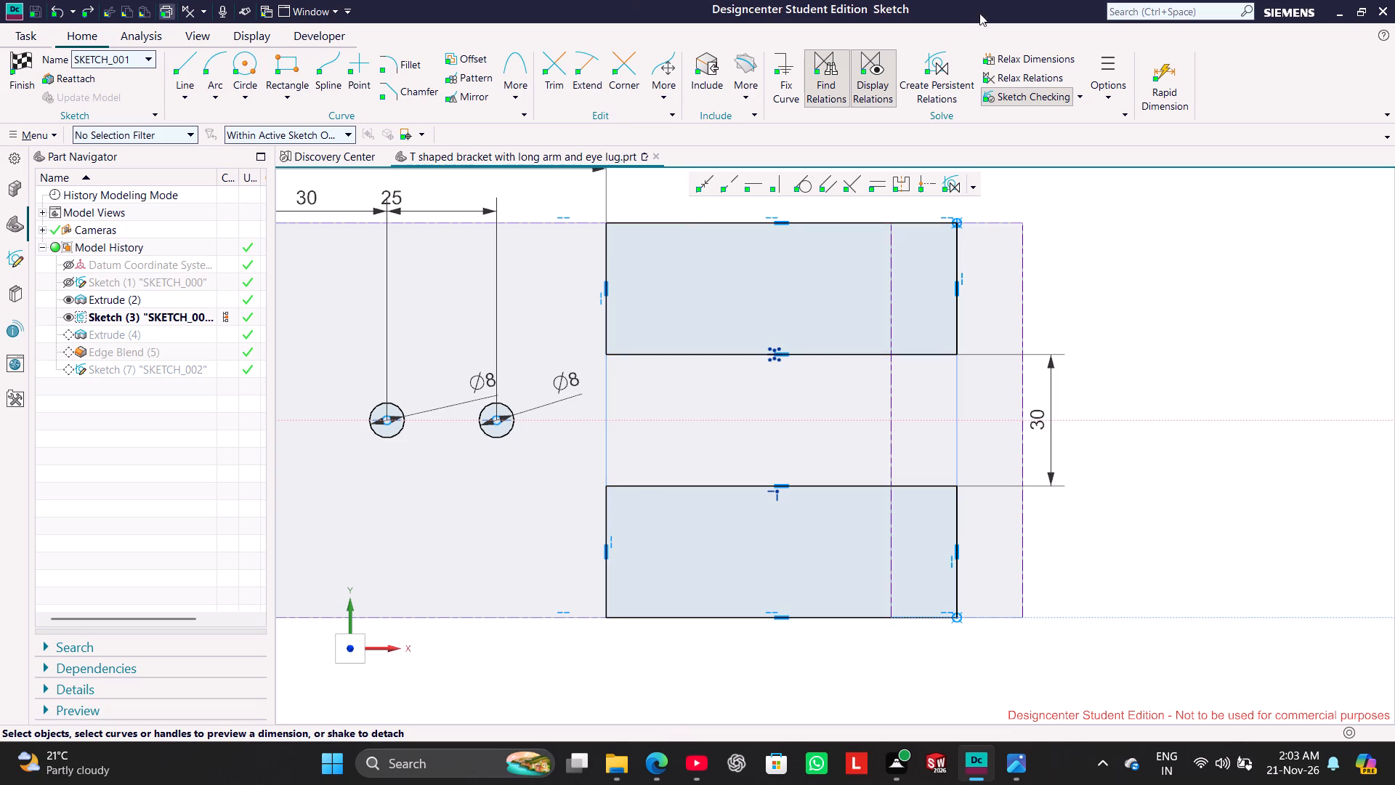
With only relations relaxed, move the cutouts' outer edges out to the body's end edge and finish the sketch.
{"action": "left_click", "coordinate": [1002, 60]}
{"action": "left_click", "coordinate": [1011, 77]}
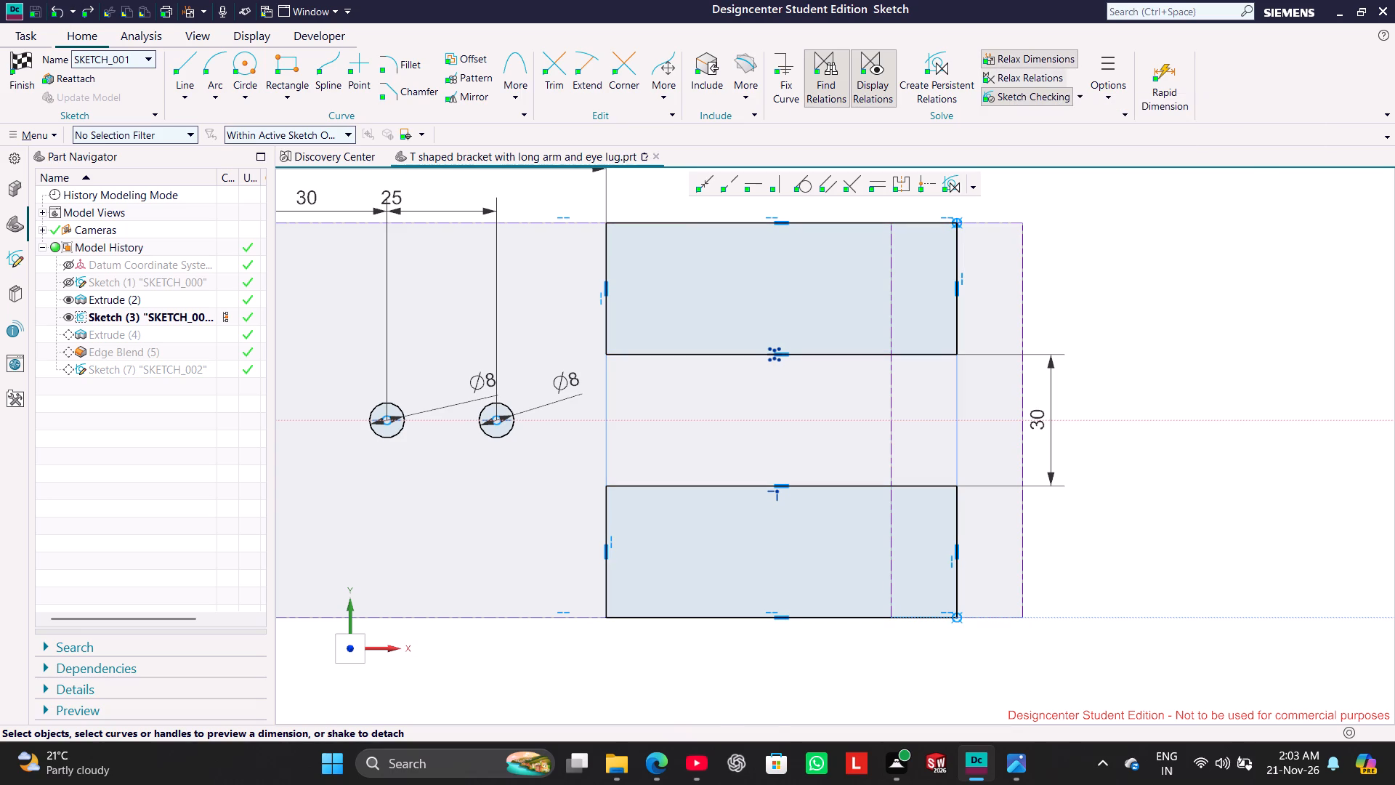
{"action": "left_click", "coordinate": [1029, 56]}
{"action": "left_click_drag", "start_coordinate": [953, 520], "coordinate": [1031, 521]}
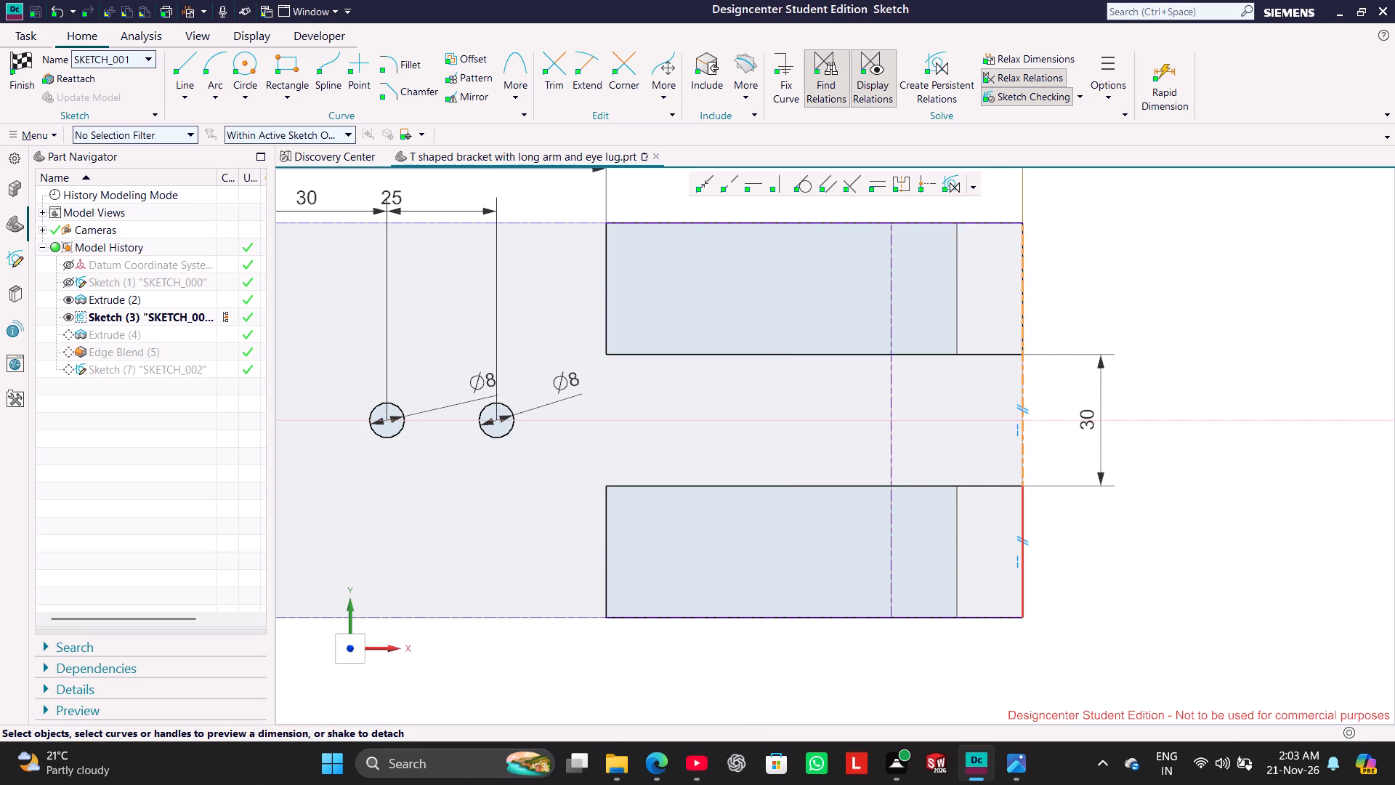
{"action": "left_click_drag", "start_coordinate": [1031, 521], "coordinate": [1031, 523]}
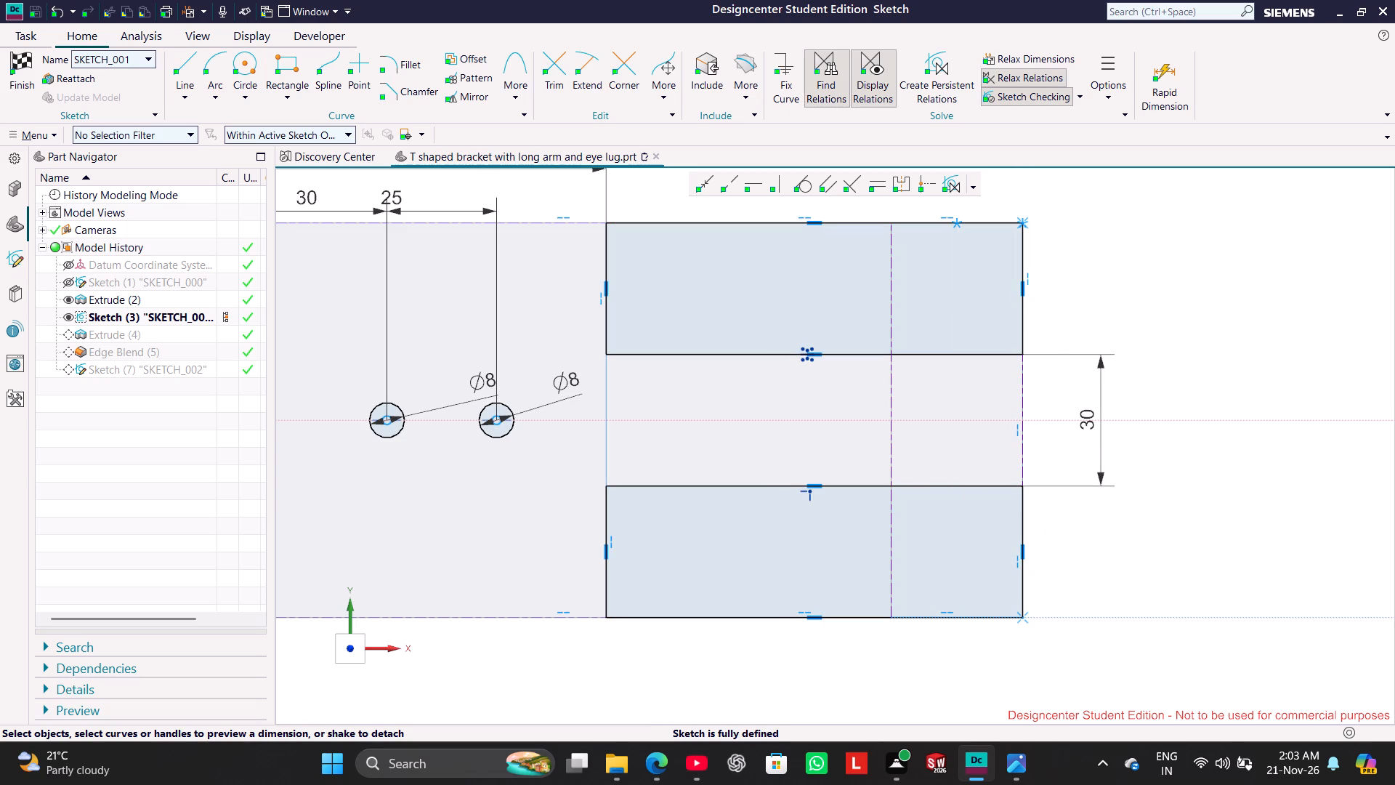
{"action": "left_click", "coordinate": [24, 78]}
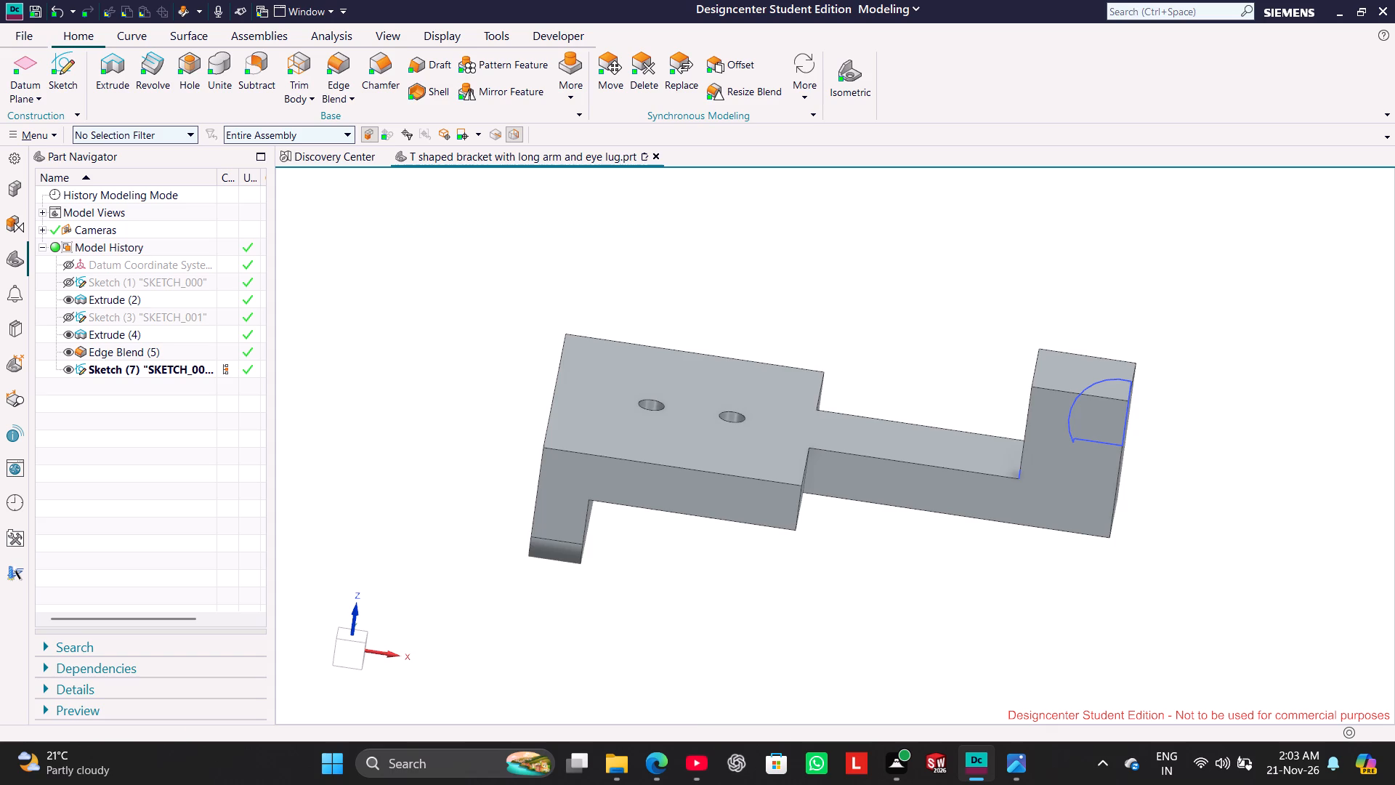
Reopen the eye lug sketch and delete the profile's bottom line, outer vertical line and arc.
{"action": "middle_click_drag", "start_coordinate": [1202, 561], "coordinate": [1208, 551]}
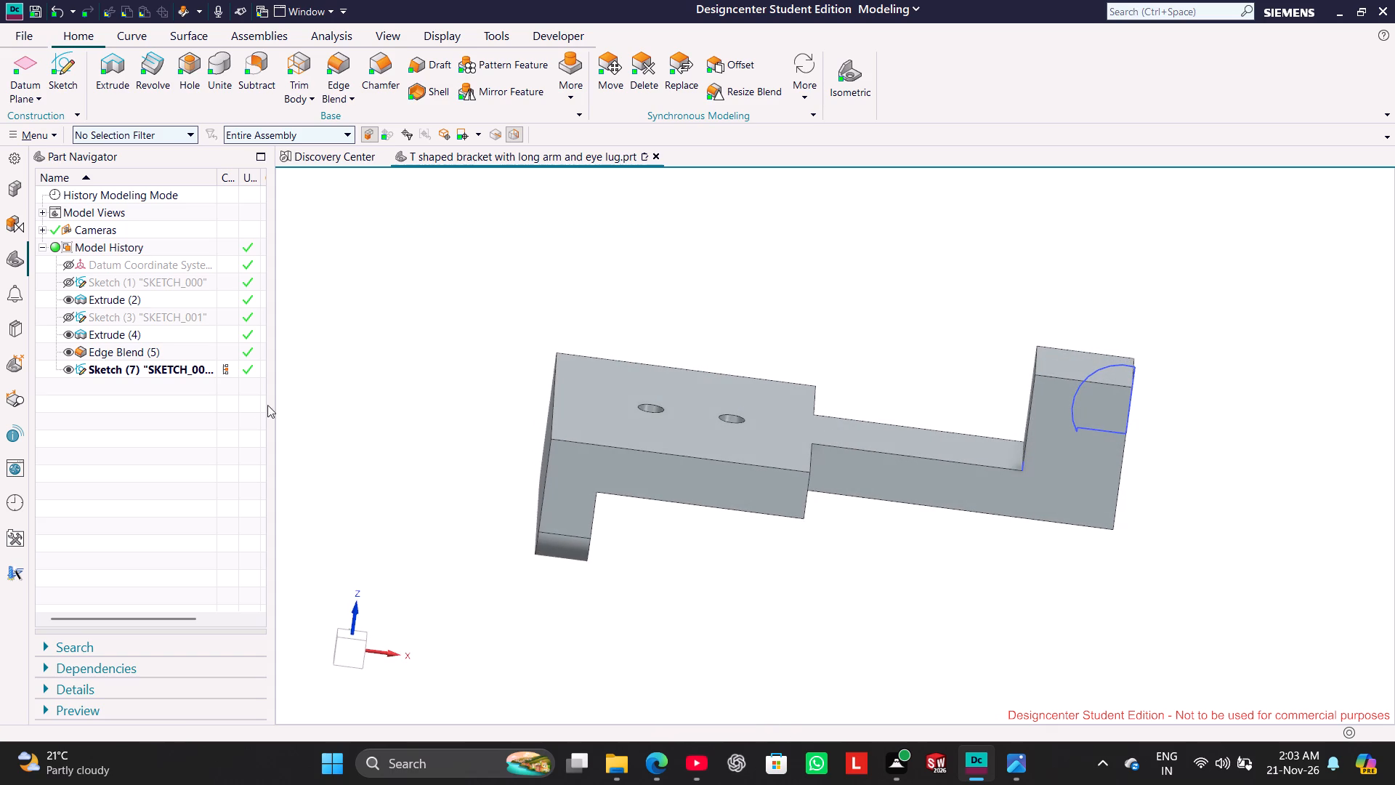
{"action": "right_click", "coordinate": [191, 367]}
{"action": "left_click", "coordinate": [232, 324]}
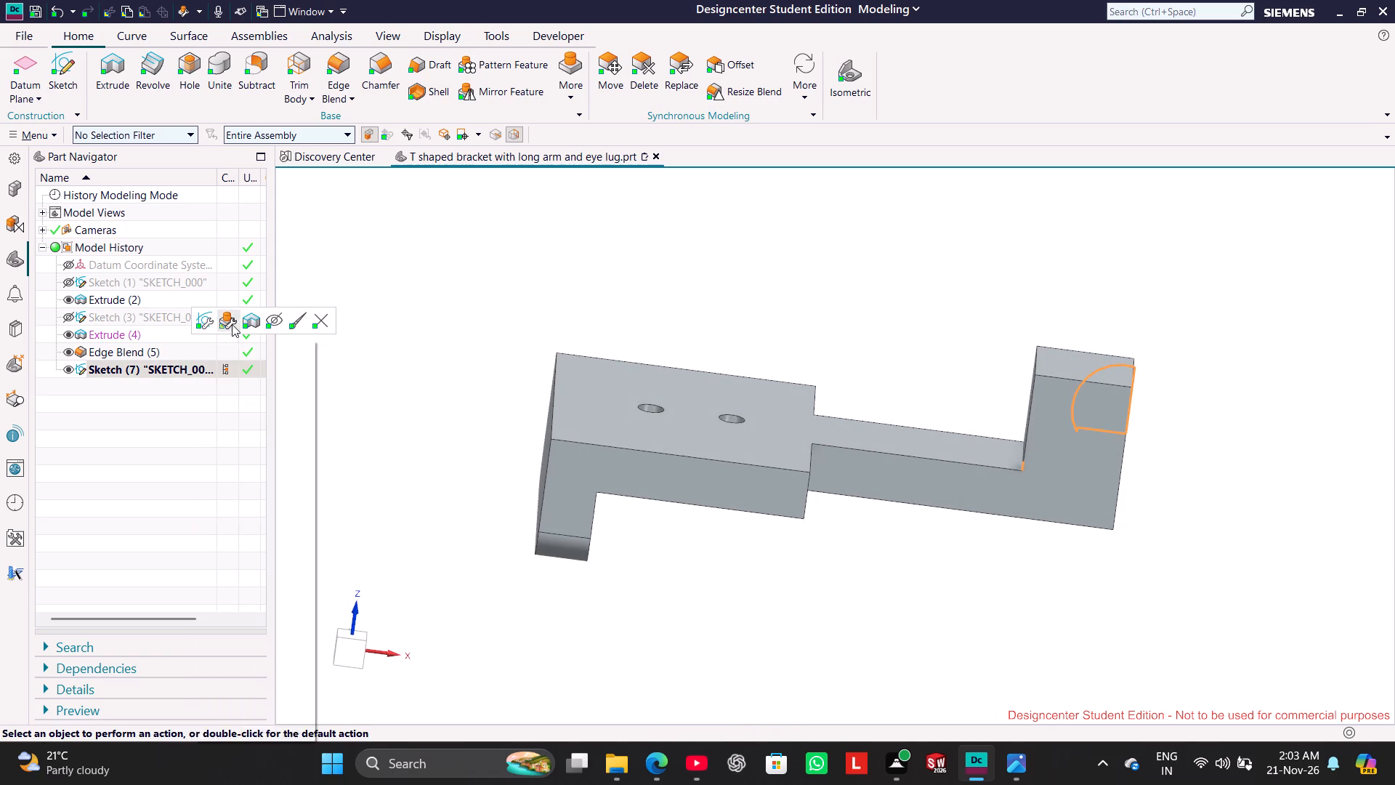
{"action": "scroll", "coordinate": [1093, 504], "scroll_direction": "down", "scroll_amount": 2}
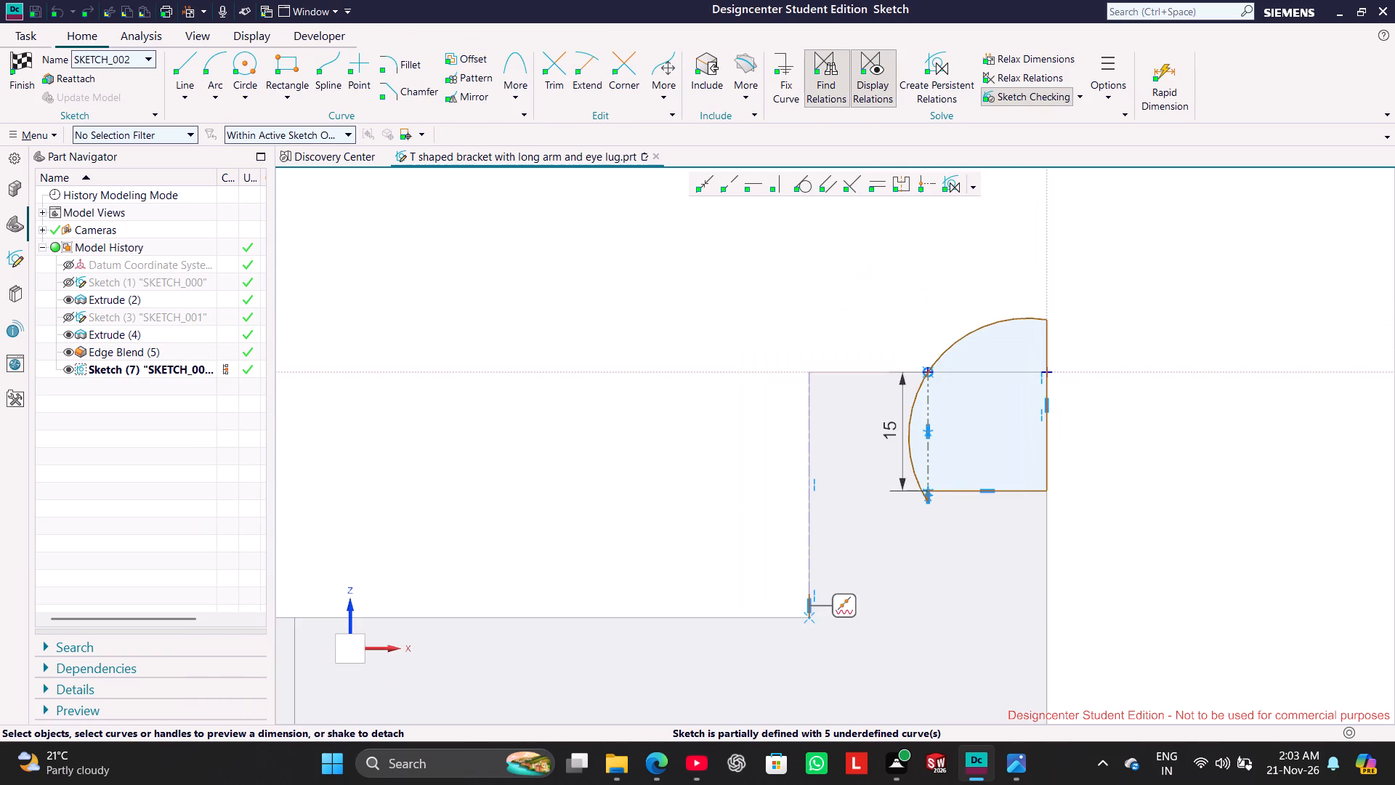
{"action": "scroll", "coordinate": [1114, 660], "scroll_direction": "down", "scroll_amount": 2}
{"action": "scroll", "coordinate": [1134, 704], "scroll_direction": "up", "scroll_amount": 2}
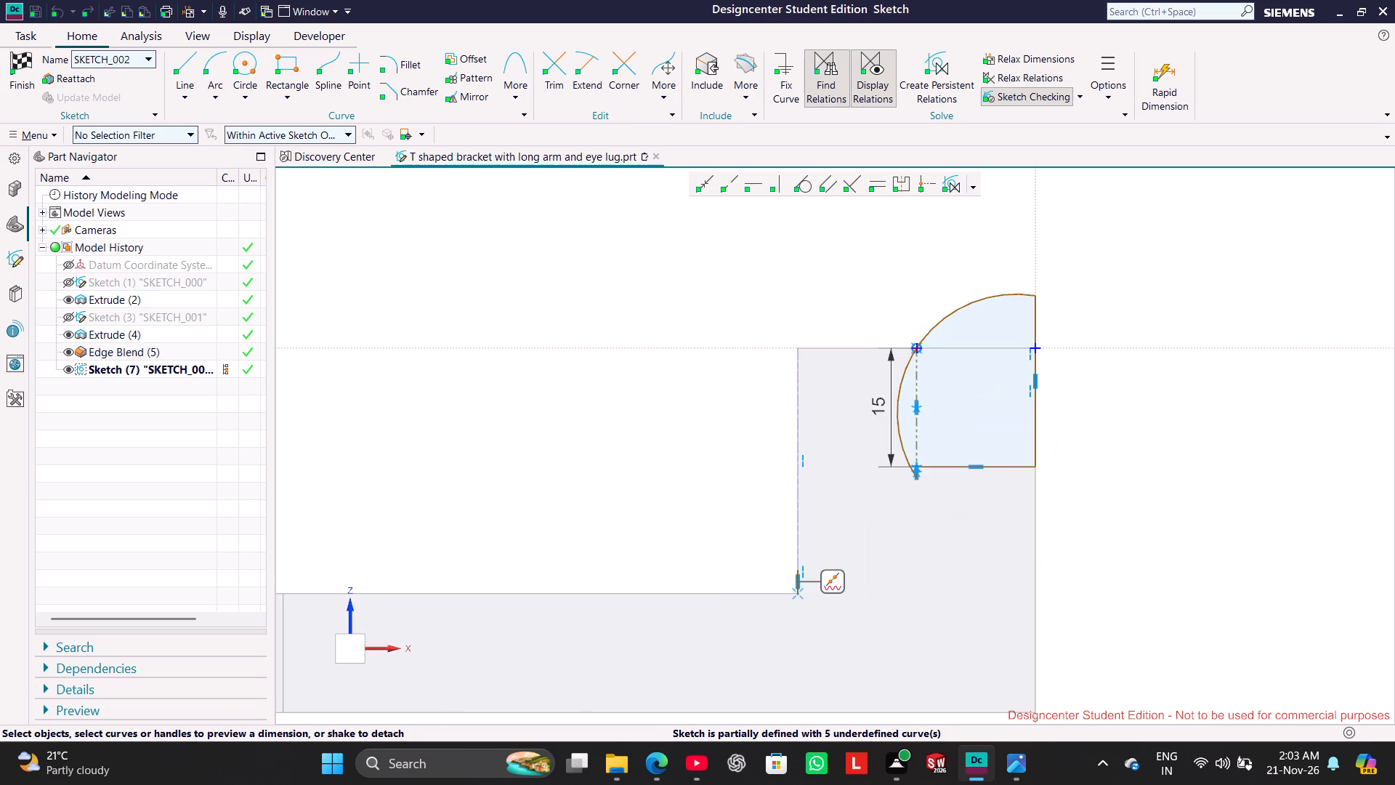
{"action": "scroll", "coordinate": [1110, 678], "scroll_direction": "up", "scroll_amount": 1}
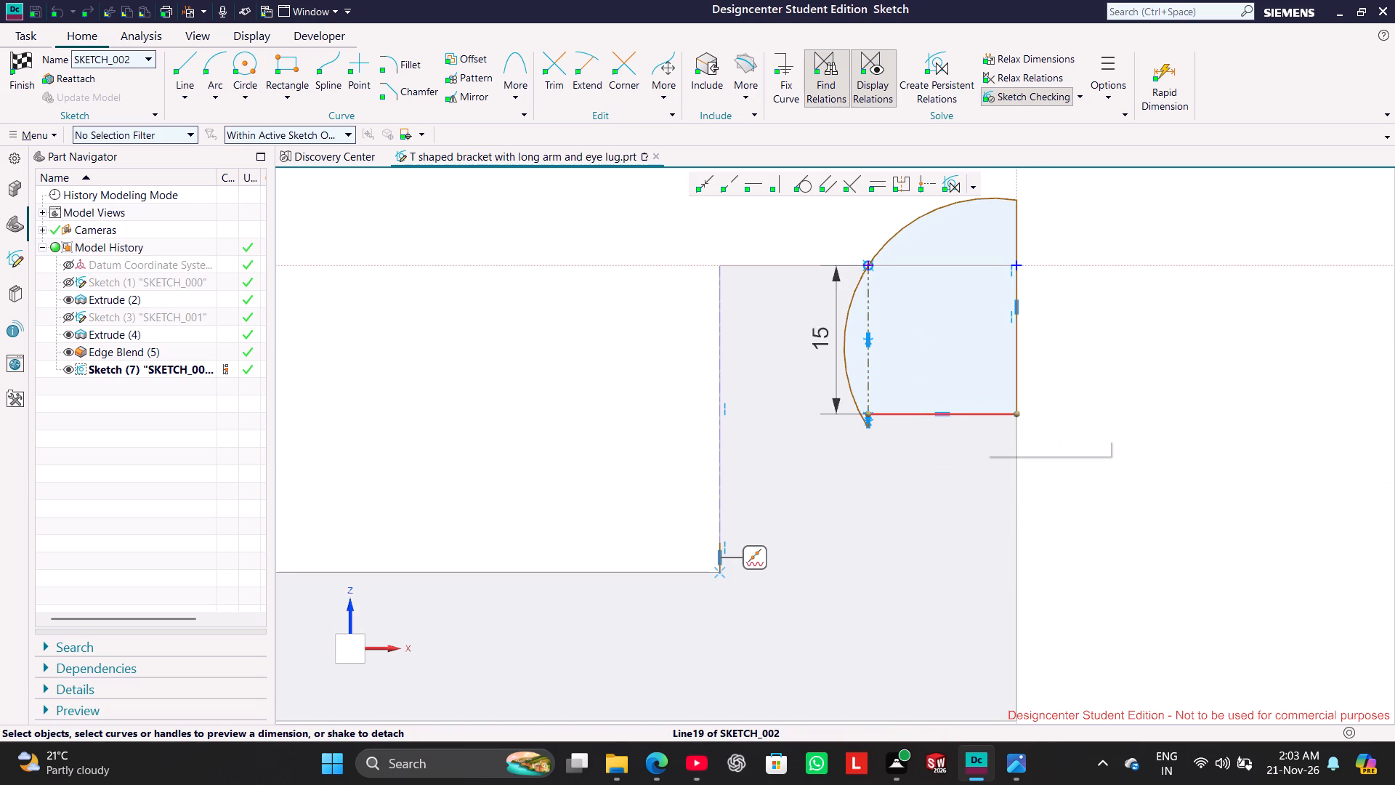
{"action": "right_click", "coordinate": [984, 419]}
{"action": "left_click", "coordinate": [1063, 402]}
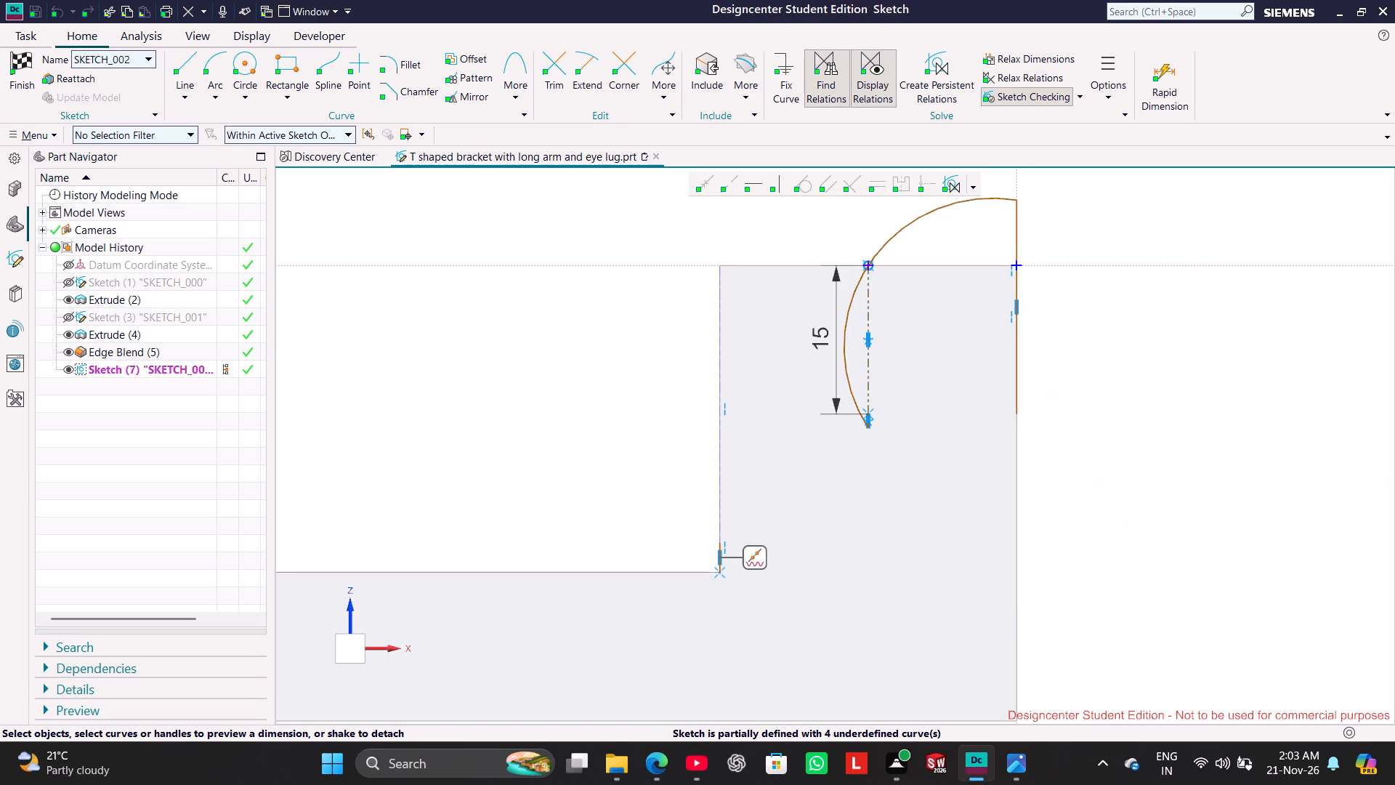
{"action": "right_click", "coordinate": [1020, 344]}
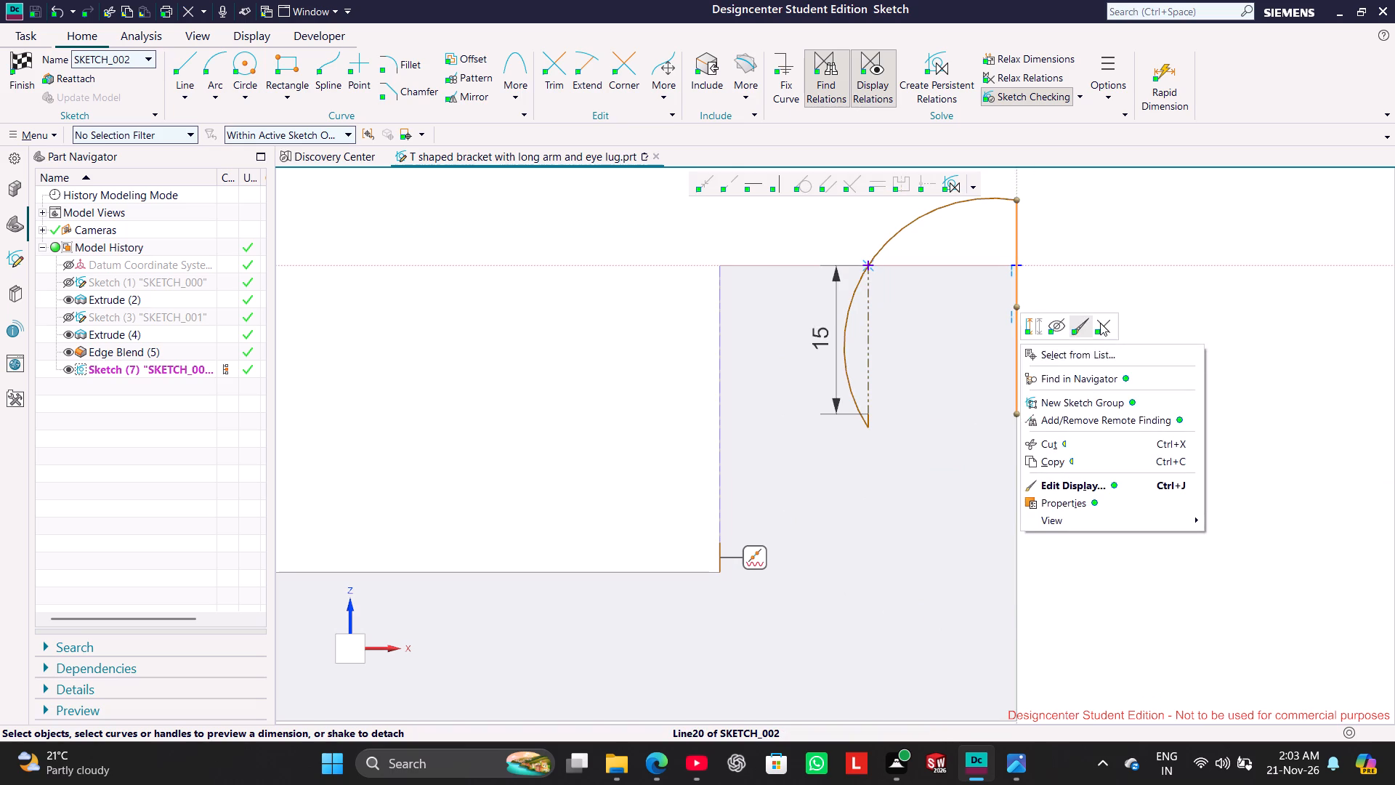
{"action": "left_click", "coordinate": [1100, 323]}
{"action": "right_click", "coordinate": [881, 247]}
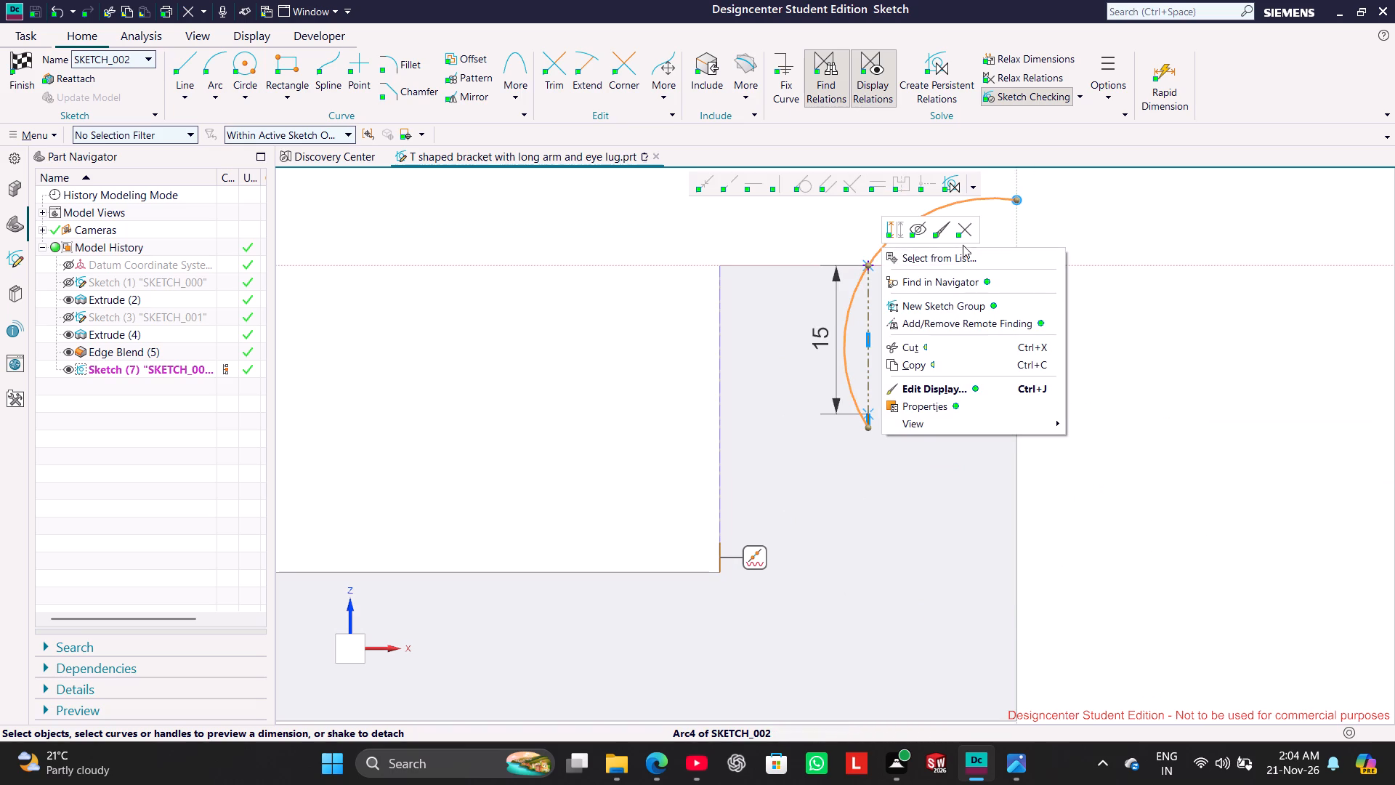
{"action": "left_click", "coordinate": [962, 235]}
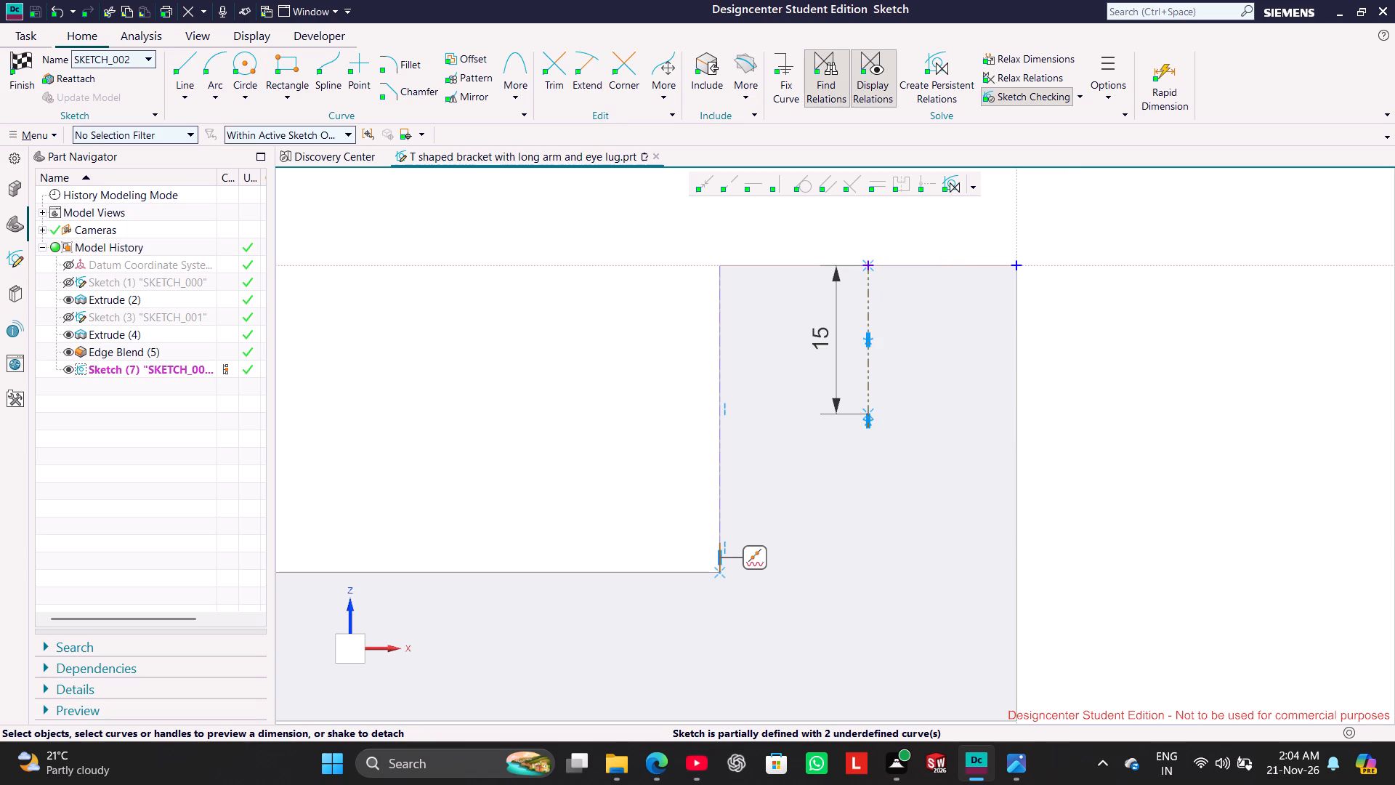
Delete the included inner vertical edge of the upright from the sketch.
{"action": "scroll", "coordinate": [1061, 447], "scroll_direction": "down", "scroll_amount": 2}
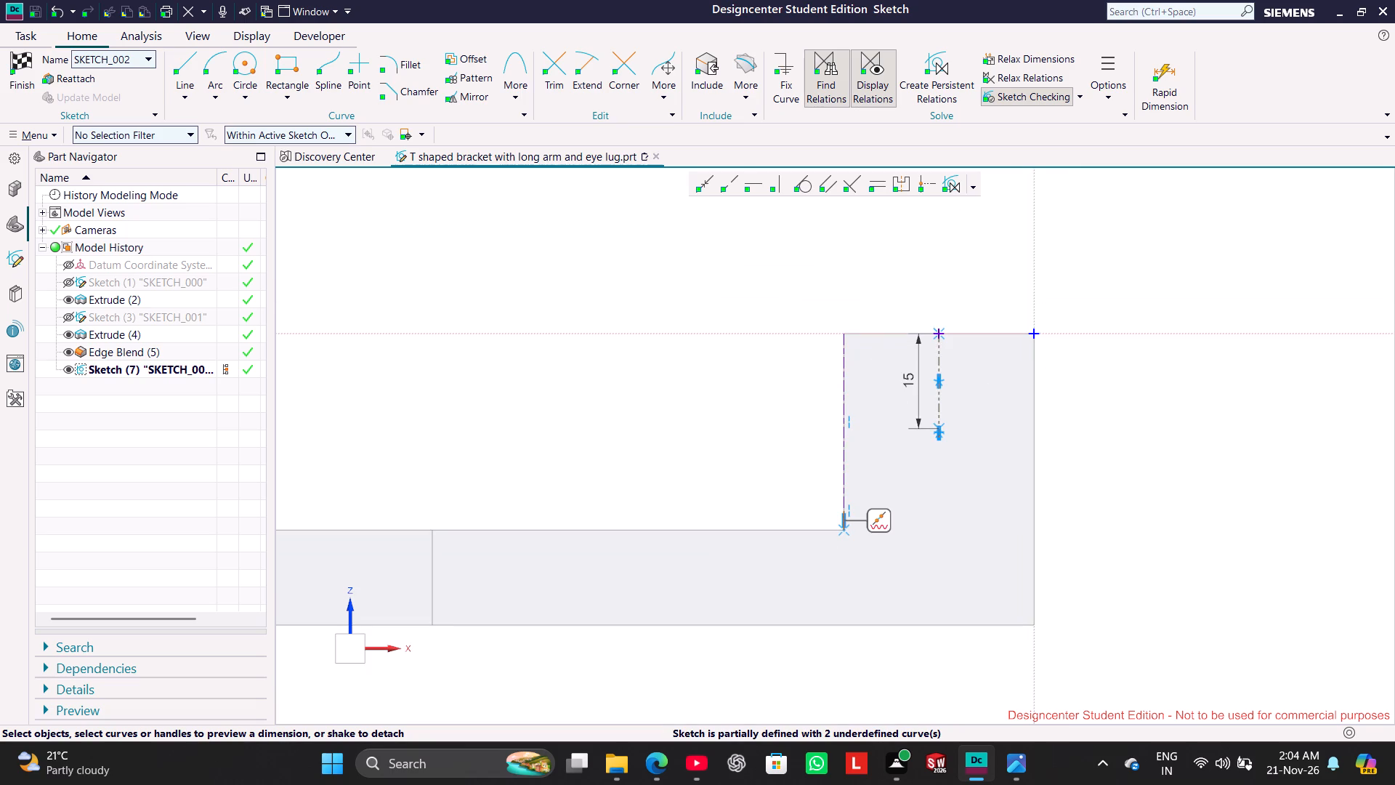
{"action": "right_click", "coordinate": [846, 408]}
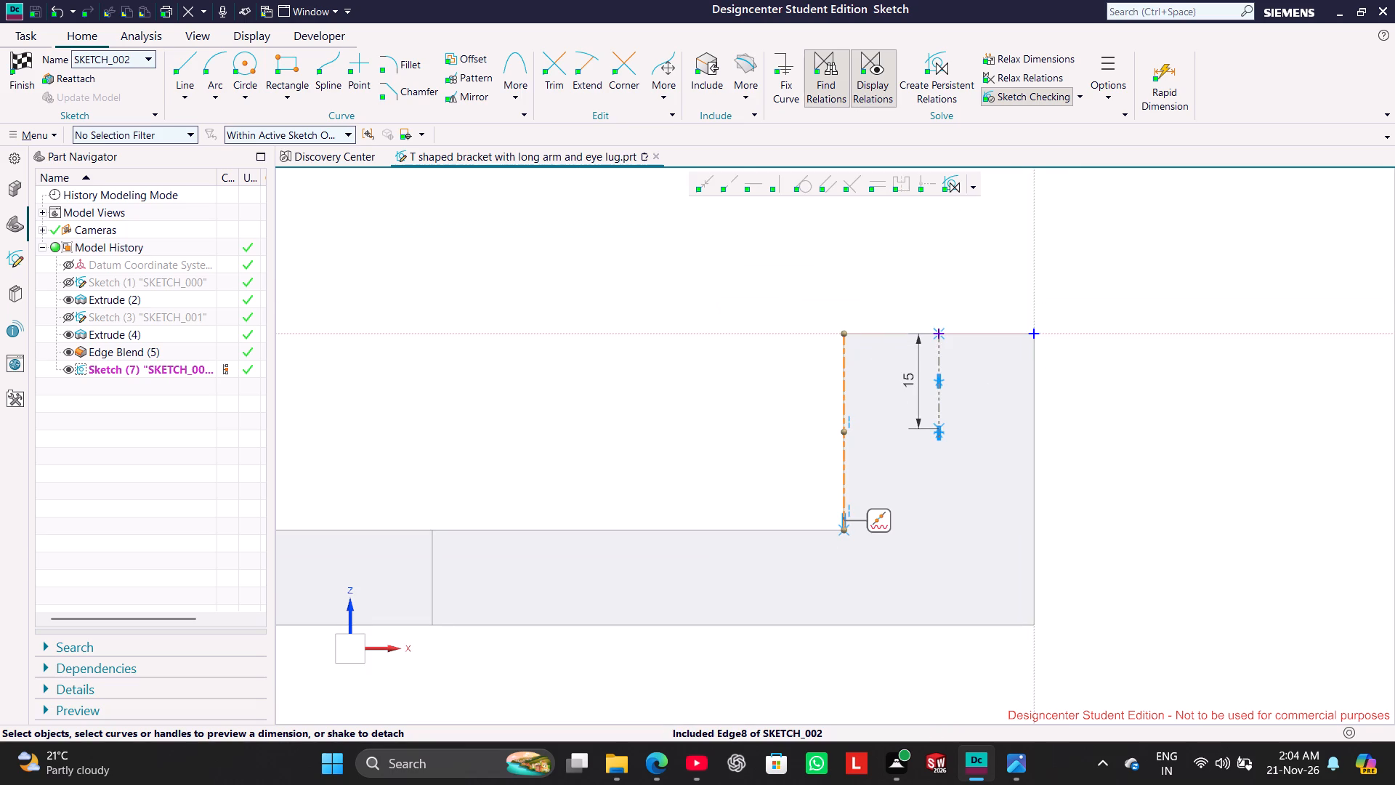
{"action": "left_click", "coordinate": [883, 399]}
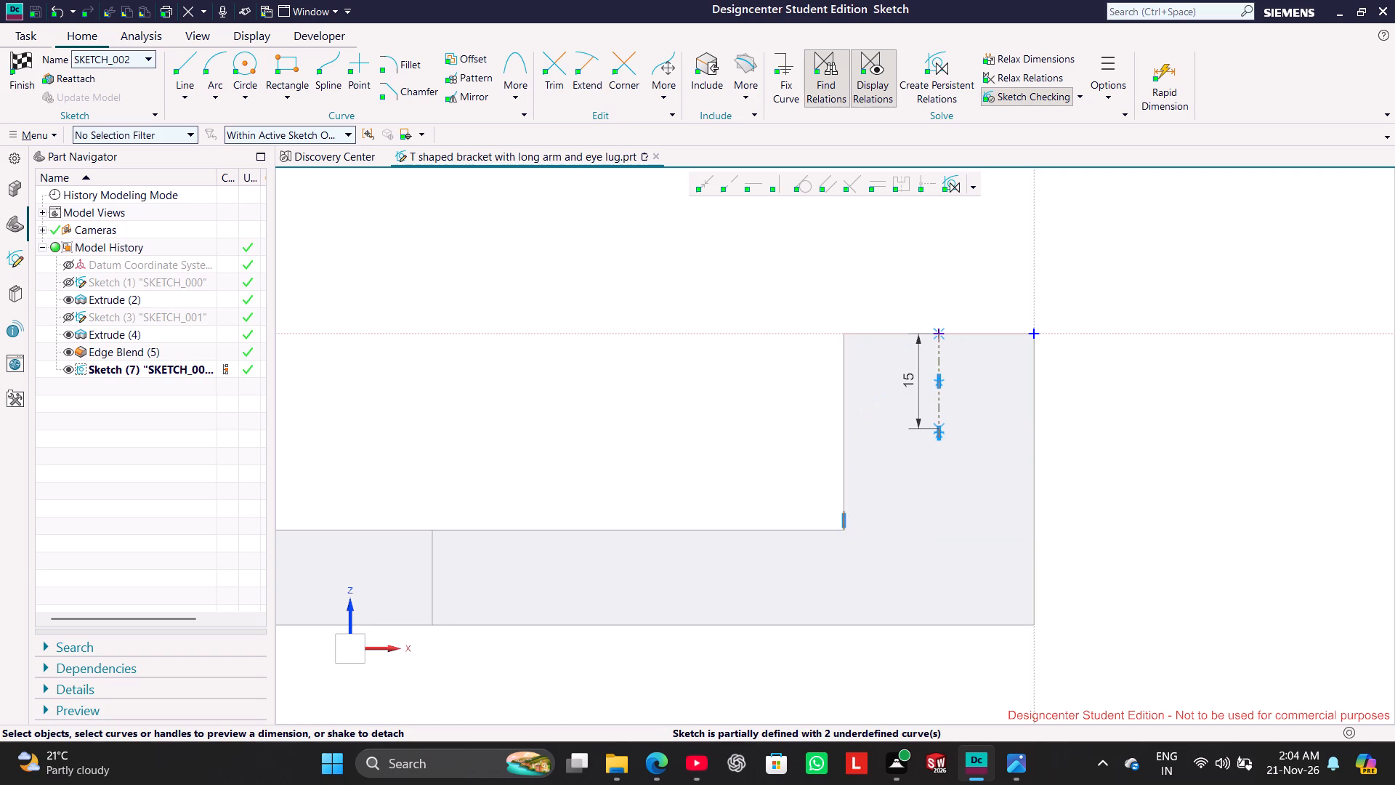
Remove the short stray line at the foot of the upright's inner edge, including its vertical relation.
{"action": "right_click", "coordinate": [841, 520]}
{"action": "left_click", "coordinate": [884, 499]}
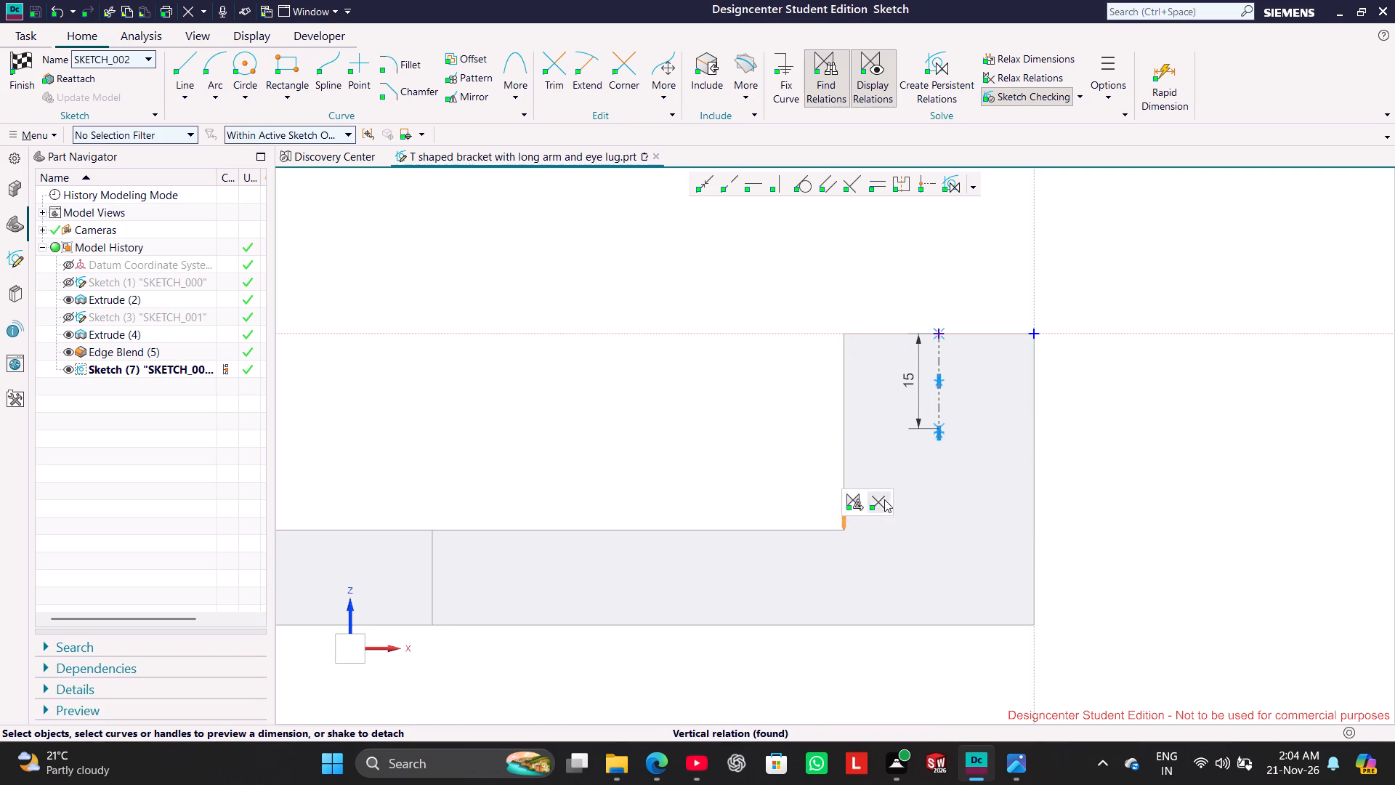
{"action": "right_click", "coordinate": [841, 520]}
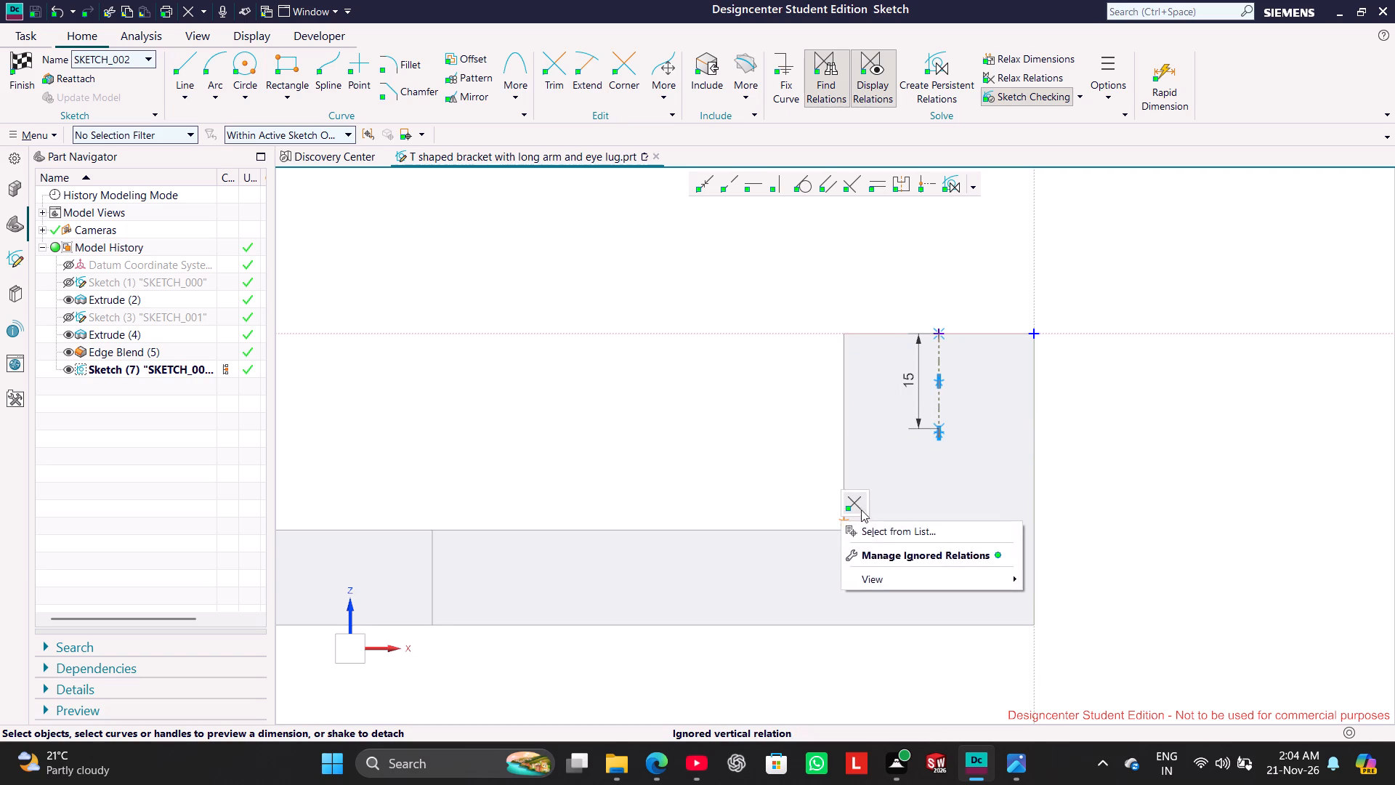
{"action": "left_click", "coordinate": [860, 504]}
{"action": "right_click", "coordinate": [840, 518]}
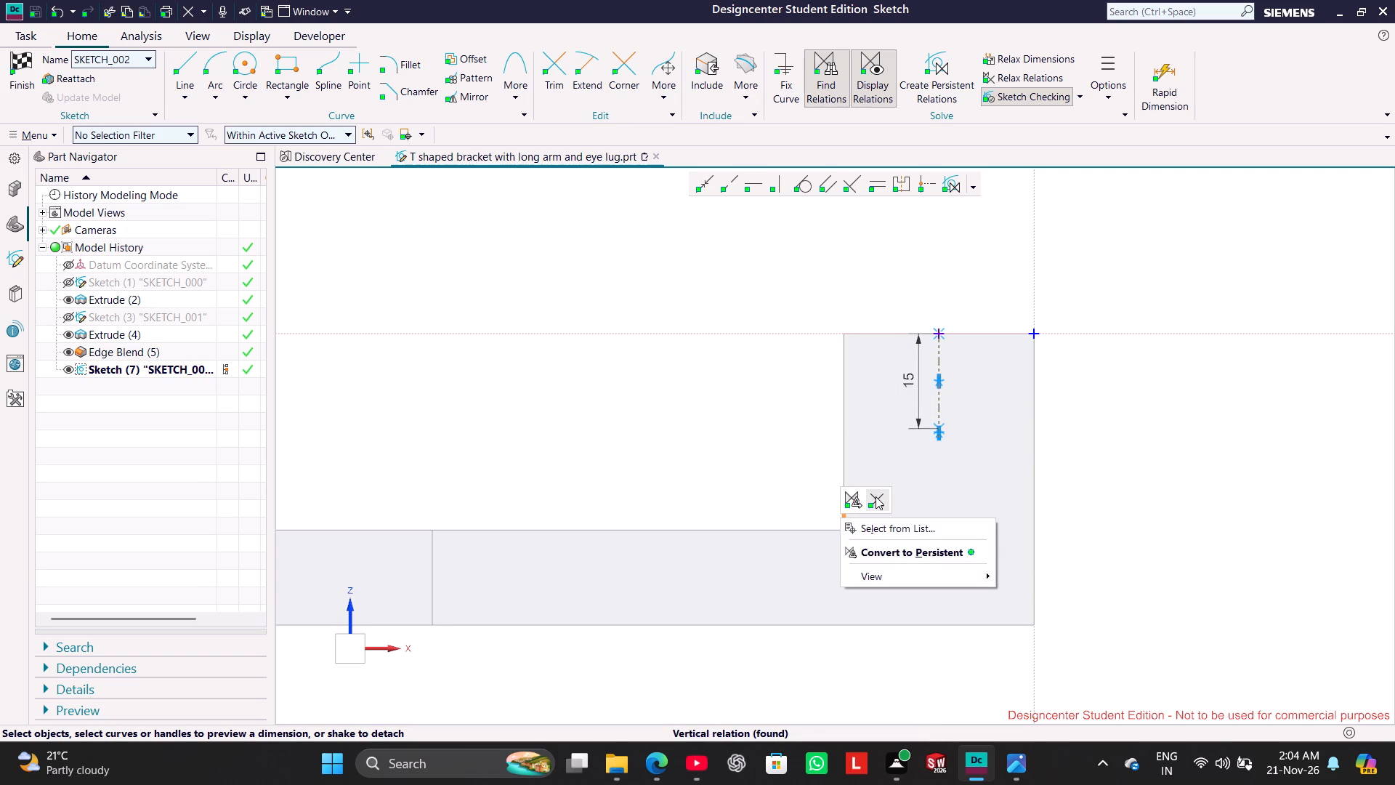
{"action": "left_click", "coordinate": [876, 496]}
{"action": "right_click", "coordinate": [846, 520]}
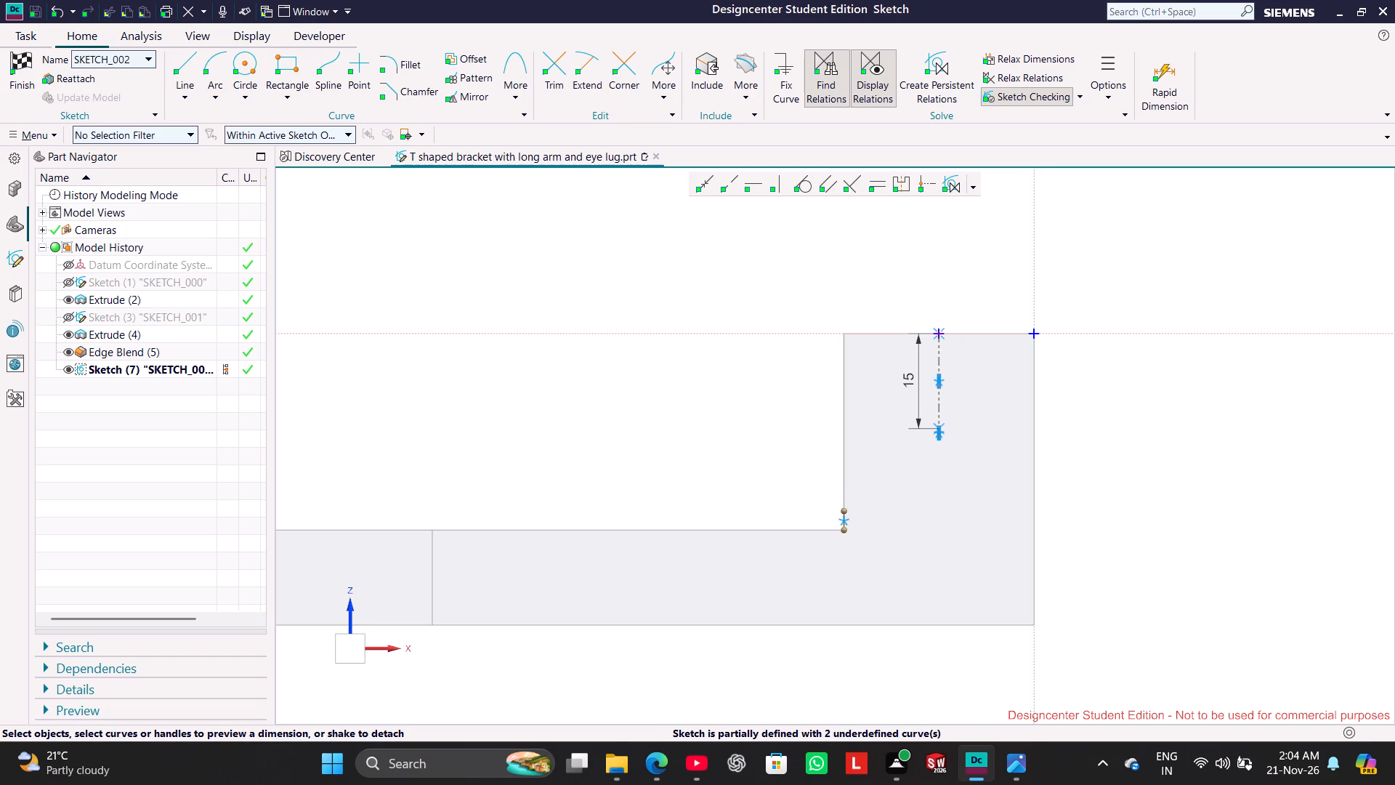
{"action": "right_click", "coordinate": [844, 523]}
{"action": "left_click_drag", "start_coordinate": [840, 520], "coordinate": [854, 500]}
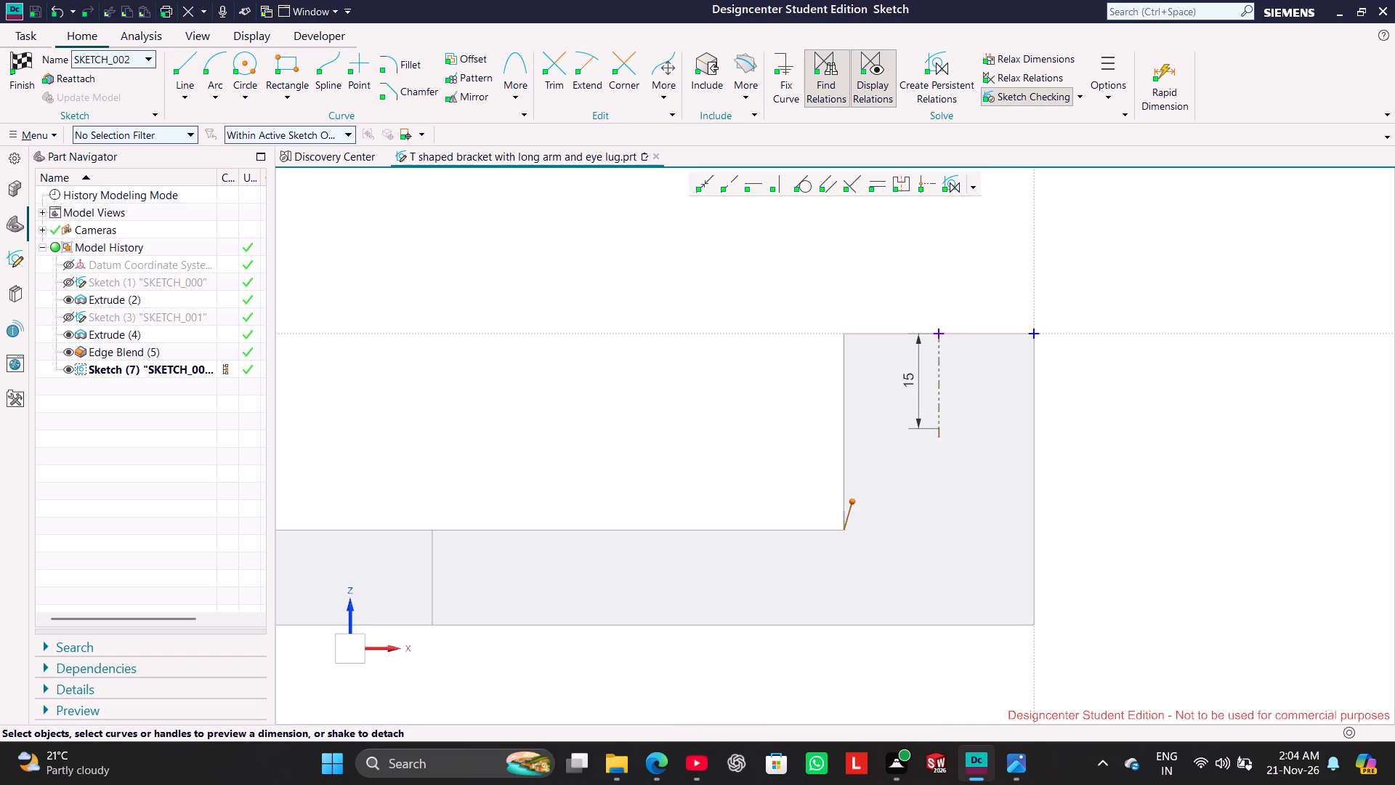
{"action": "left_click_drag", "start_coordinate": [854, 500], "coordinate": [1036, 530]}
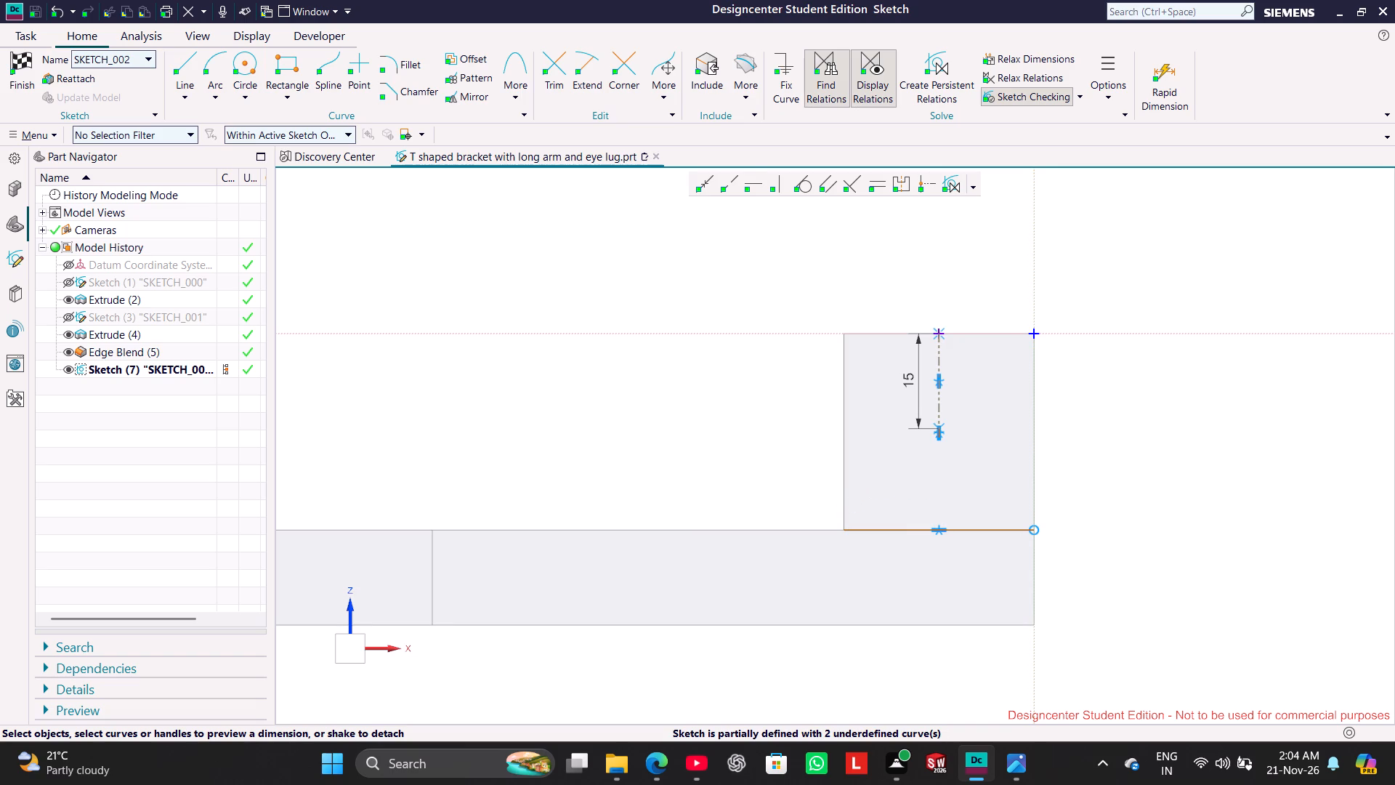
{"action": "right_click", "coordinate": [997, 532]}
{"action": "left_click", "coordinate": [1081, 514]}
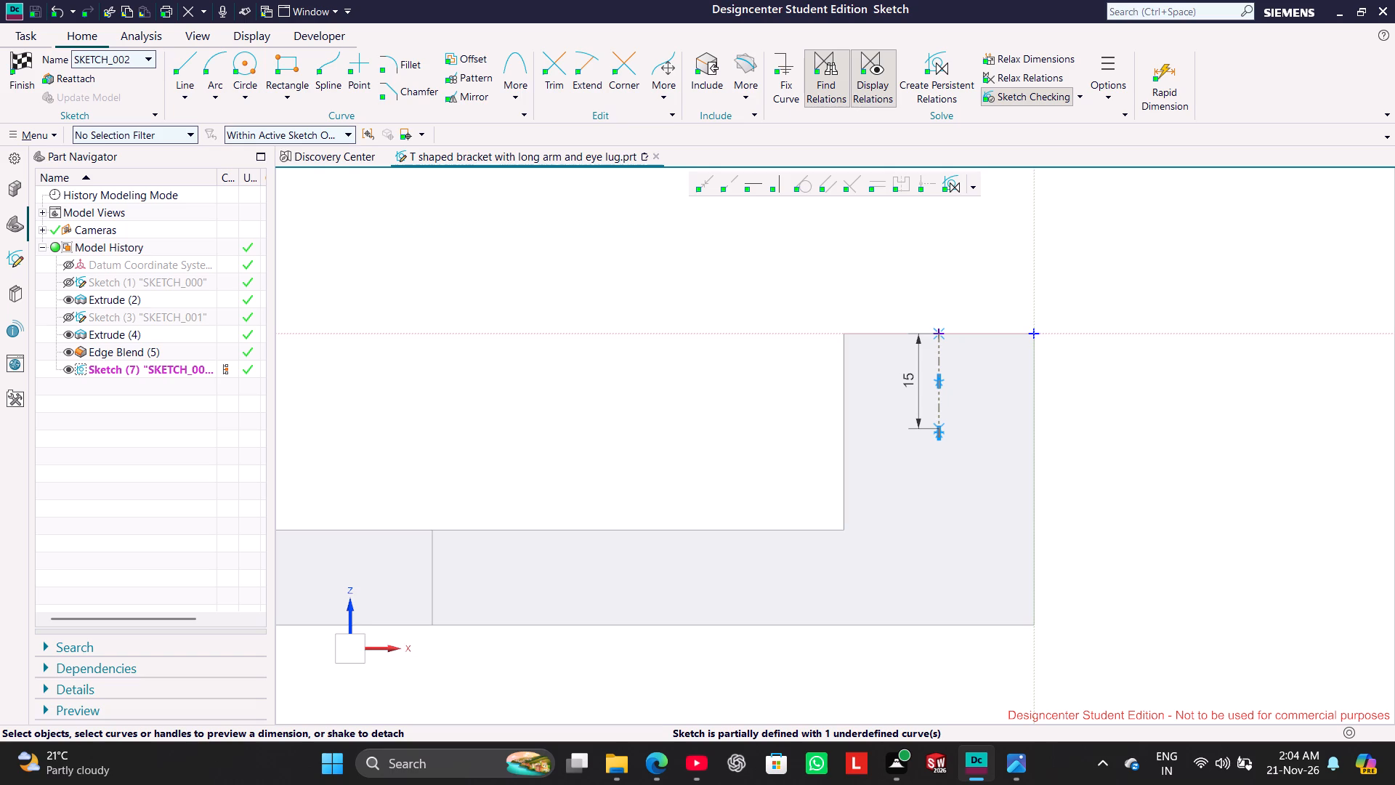
Delete the dashed vertical reference line below the upright's top edge, together with its leftover vertical relation.
{"action": "right_click", "coordinate": [944, 362]}
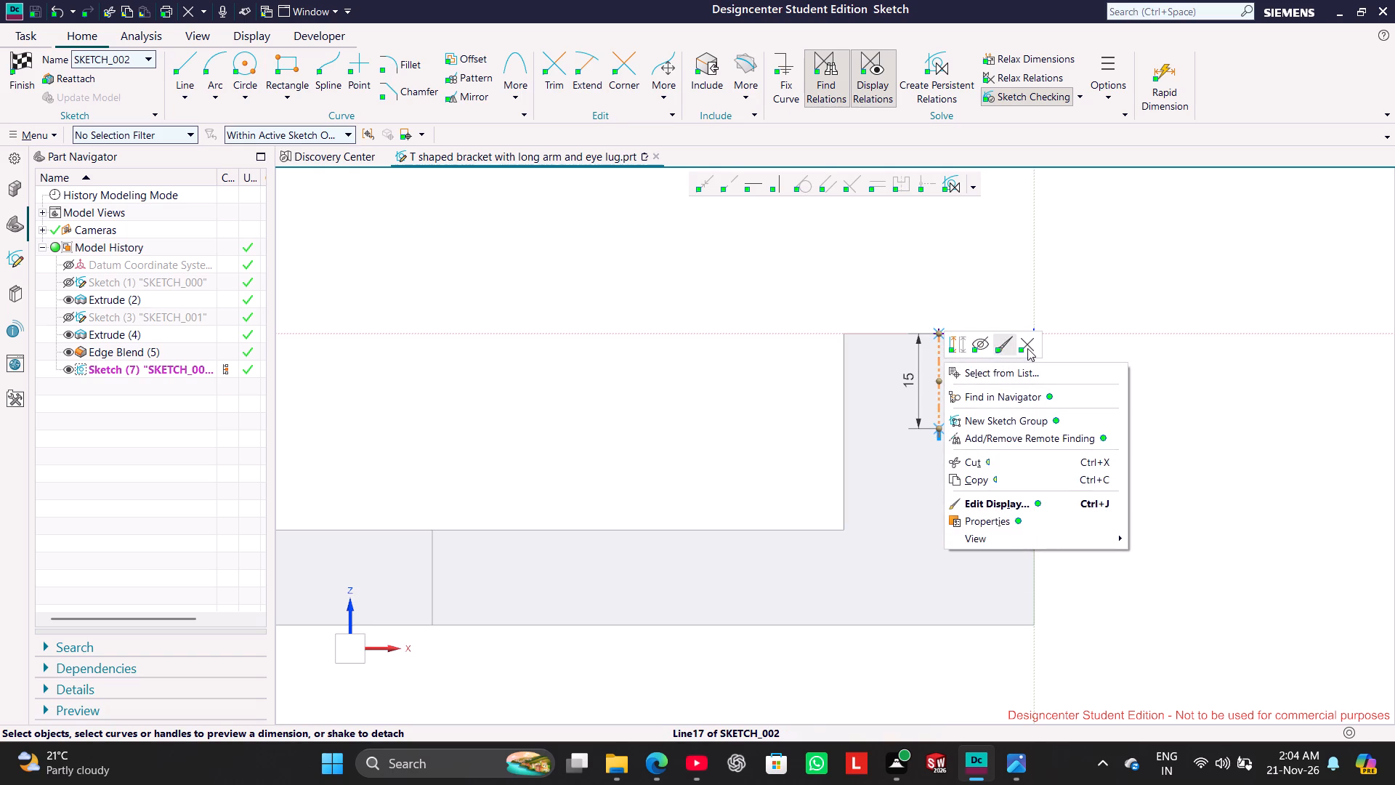
{"action": "left_click", "coordinate": [1027, 347]}
{"action": "right_click", "coordinate": [937, 432]}
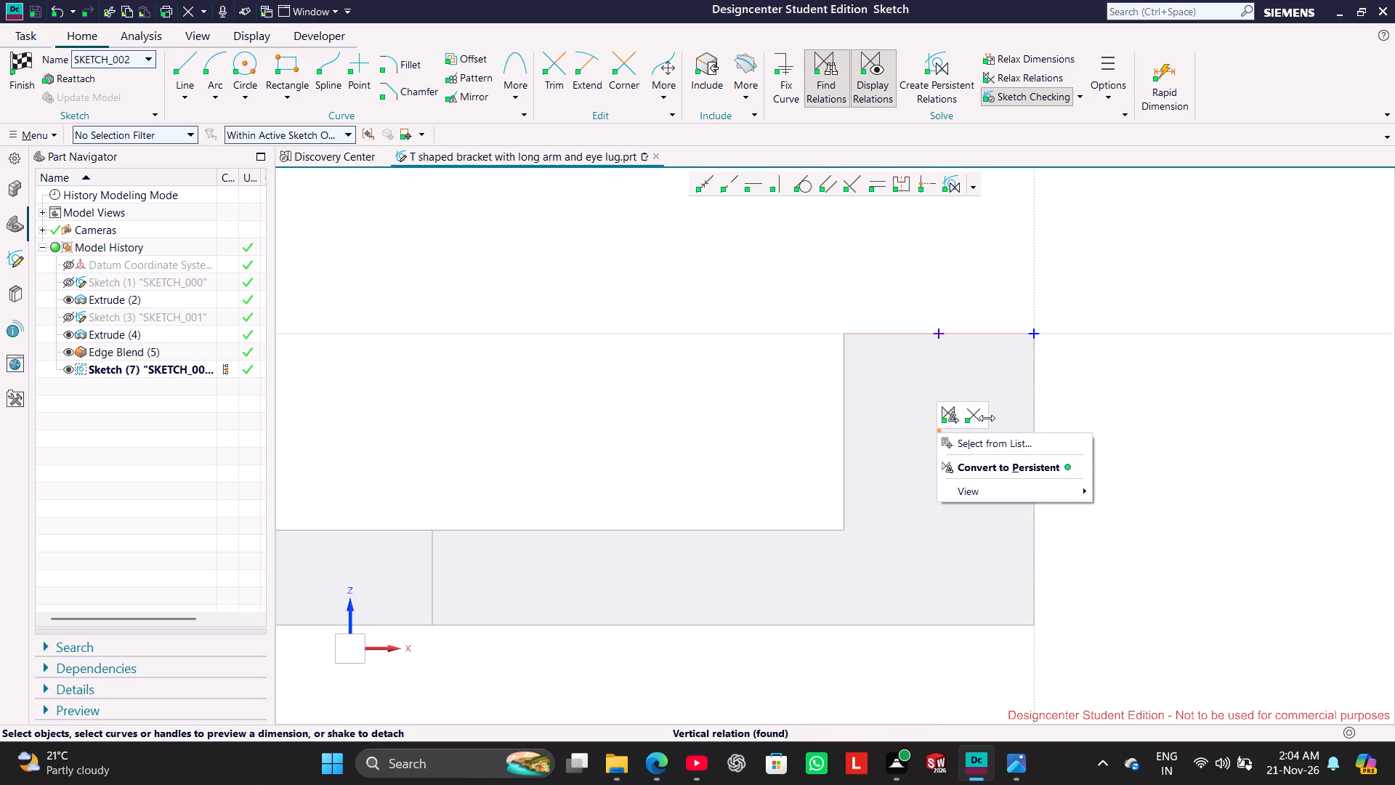
{"action": "left_click", "coordinate": [983, 417]}
{"action": "left_click_drag", "start_coordinate": [941, 432], "coordinate": [1065, 419]}
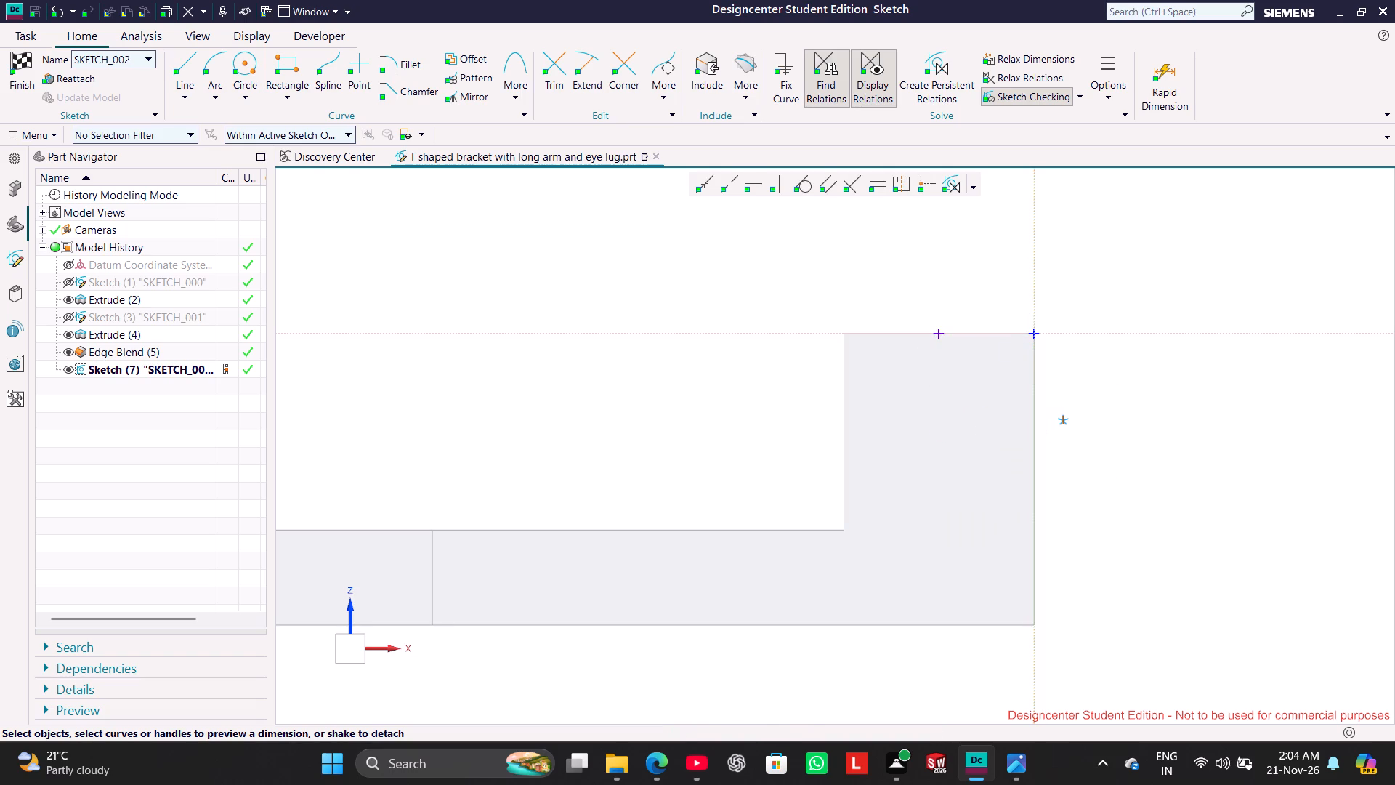
{"action": "right_click", "coordinate": [1059, 420]}
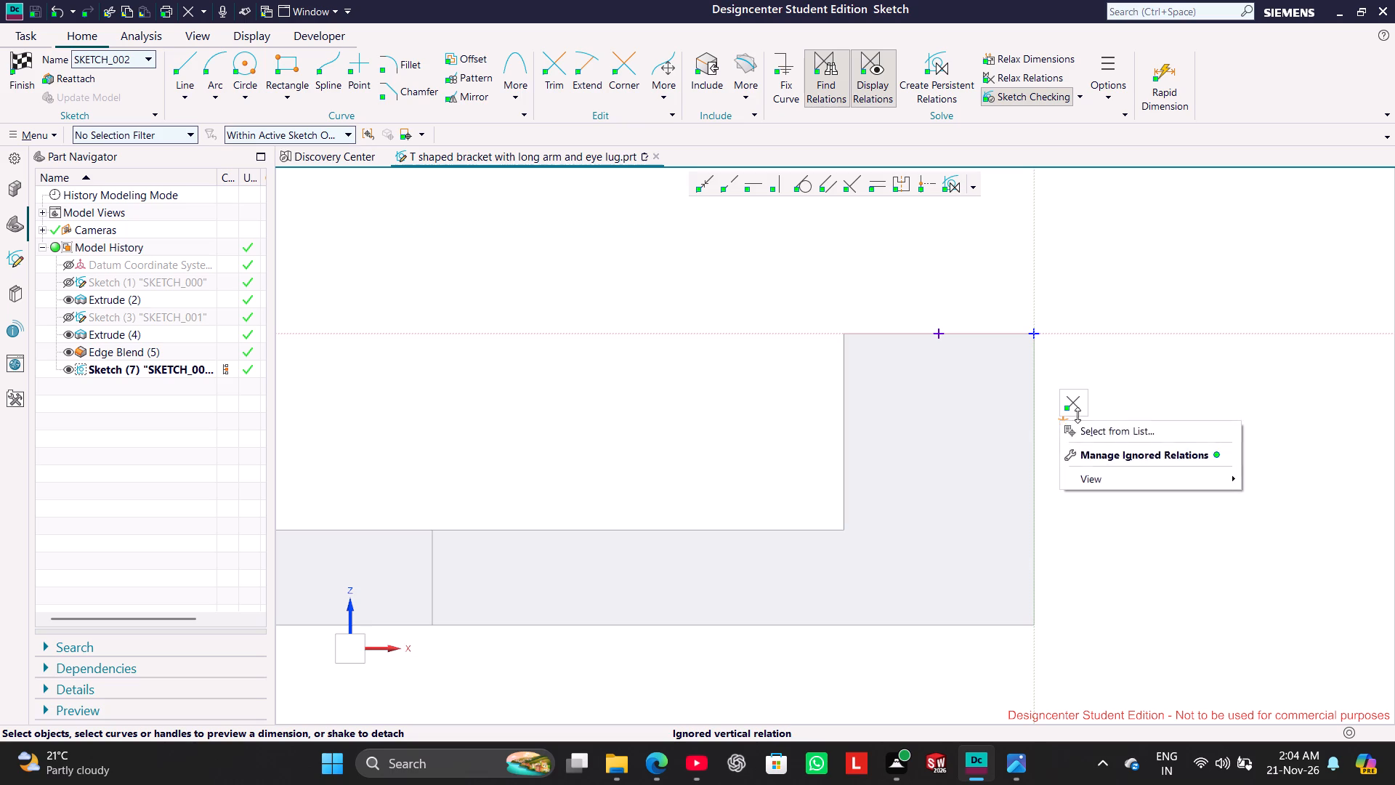
{"action": "left_click", "coordinate": [1077, 410]}
{"action": "right_click", "coordinate": [1062, 421]}
{"action": "left_click", "coordinate": [1099, 402]}
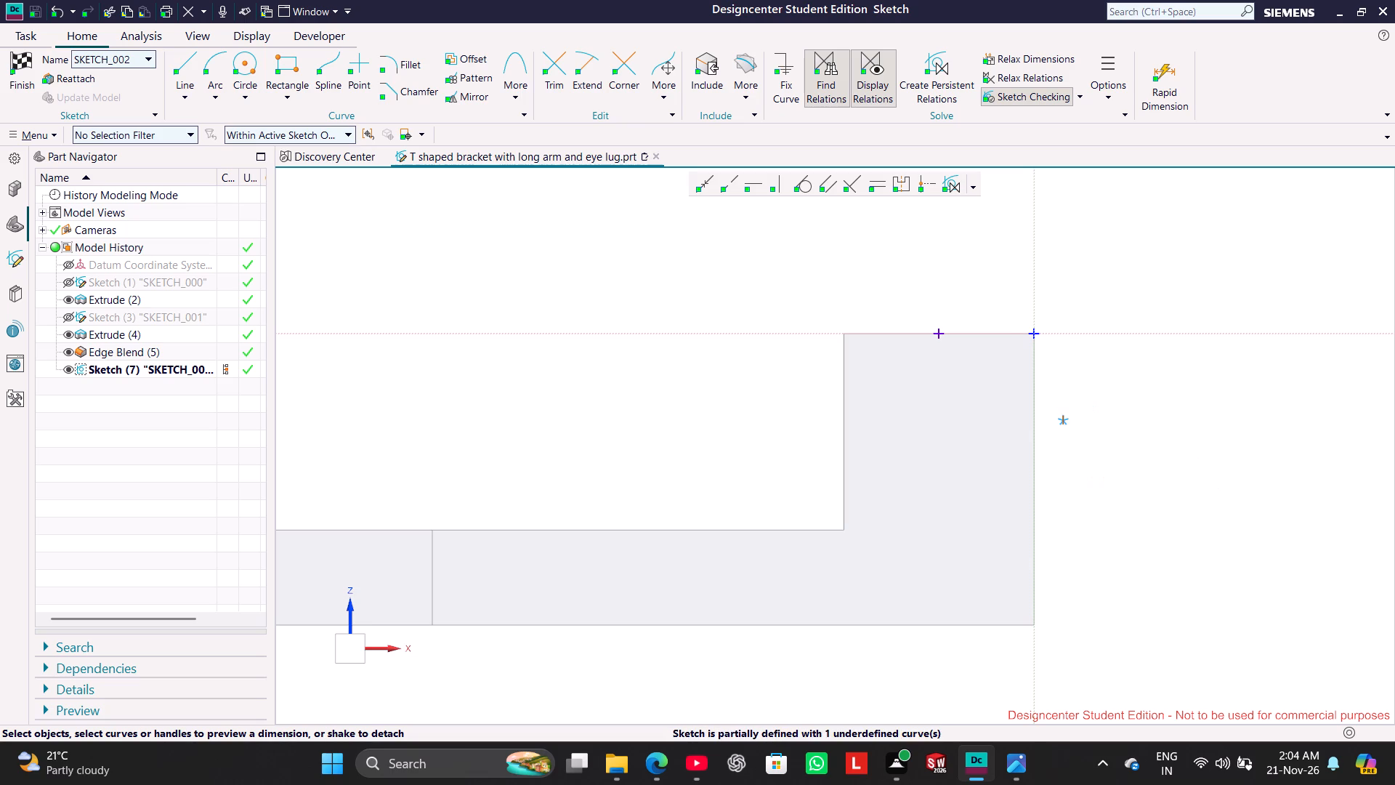
{"action": "right_click", "coordinate": [1064, 420]}
{"action": "left_click", "coordinate": [1137, 400]}
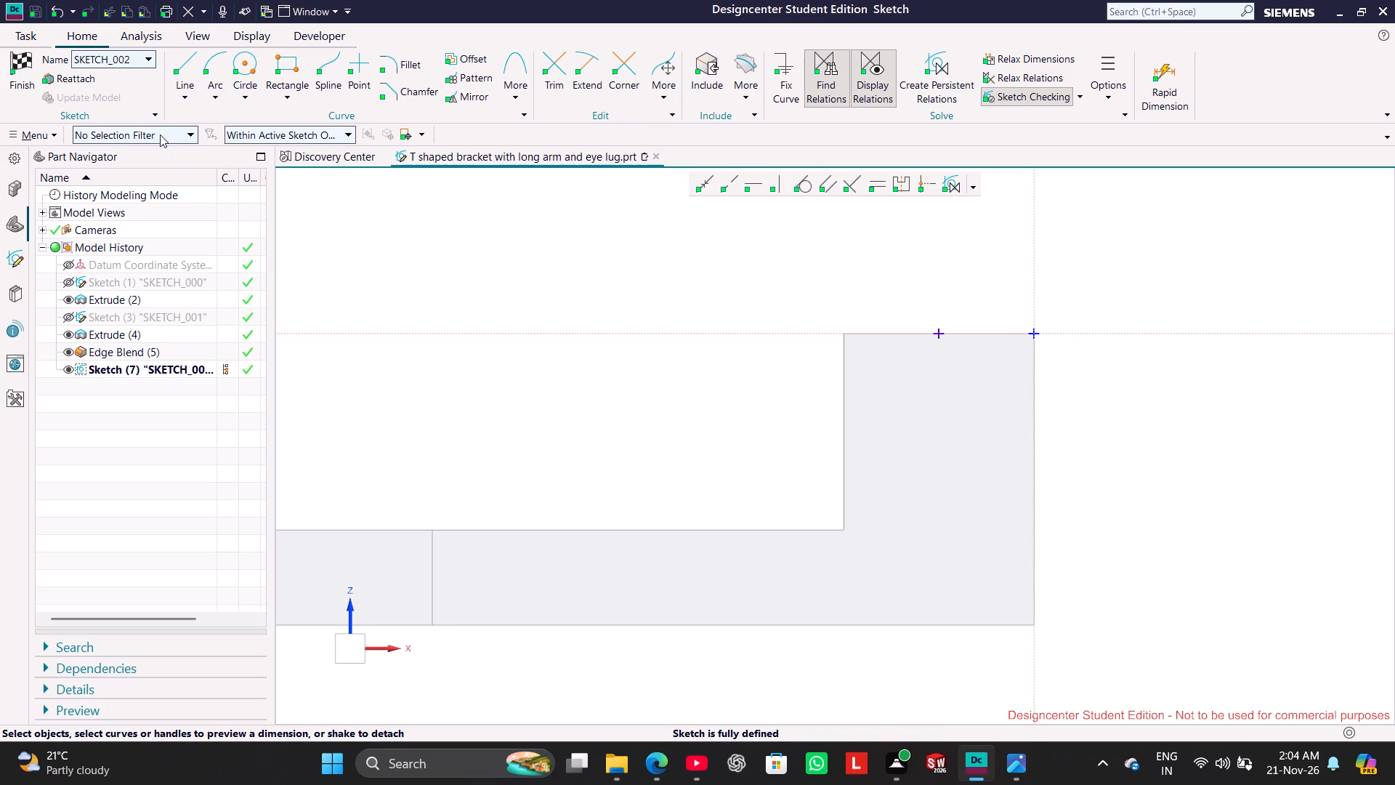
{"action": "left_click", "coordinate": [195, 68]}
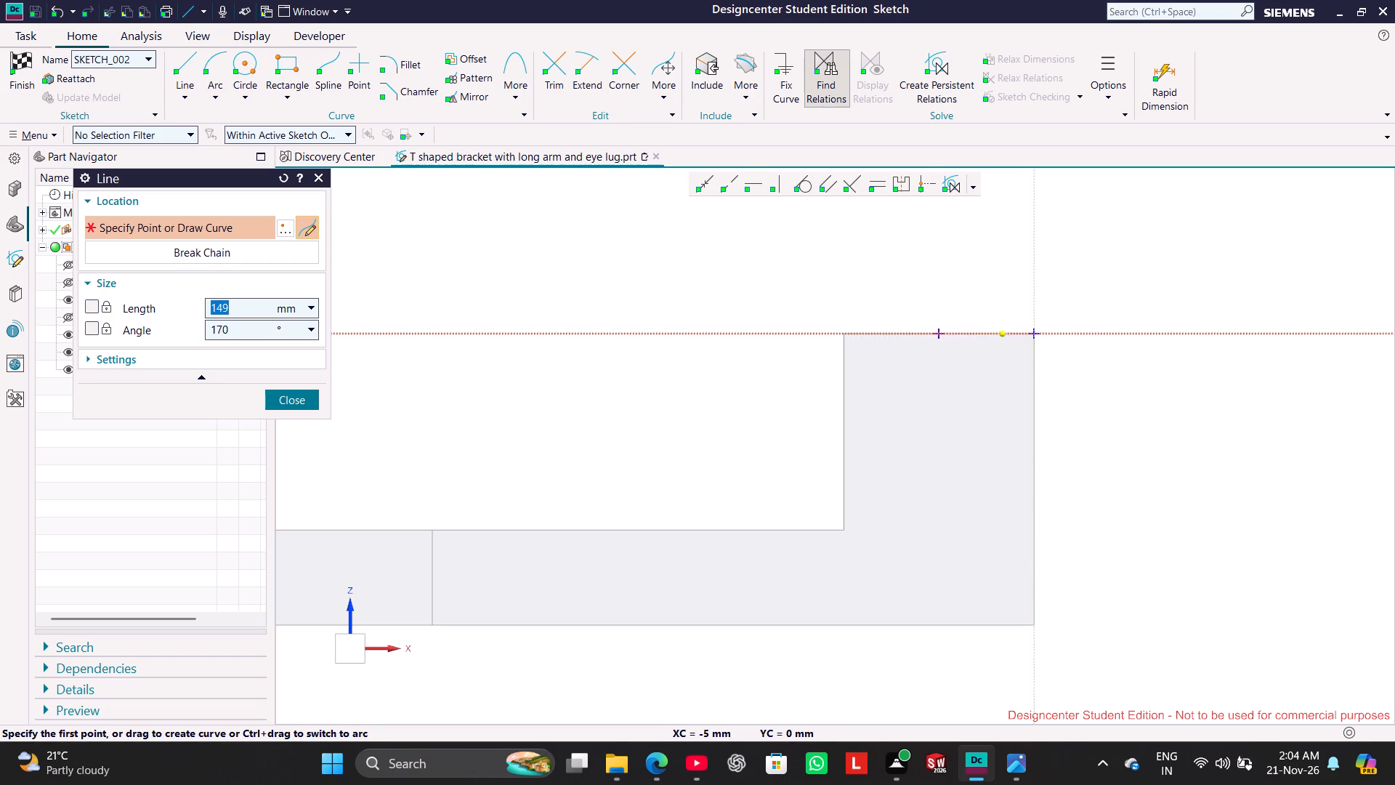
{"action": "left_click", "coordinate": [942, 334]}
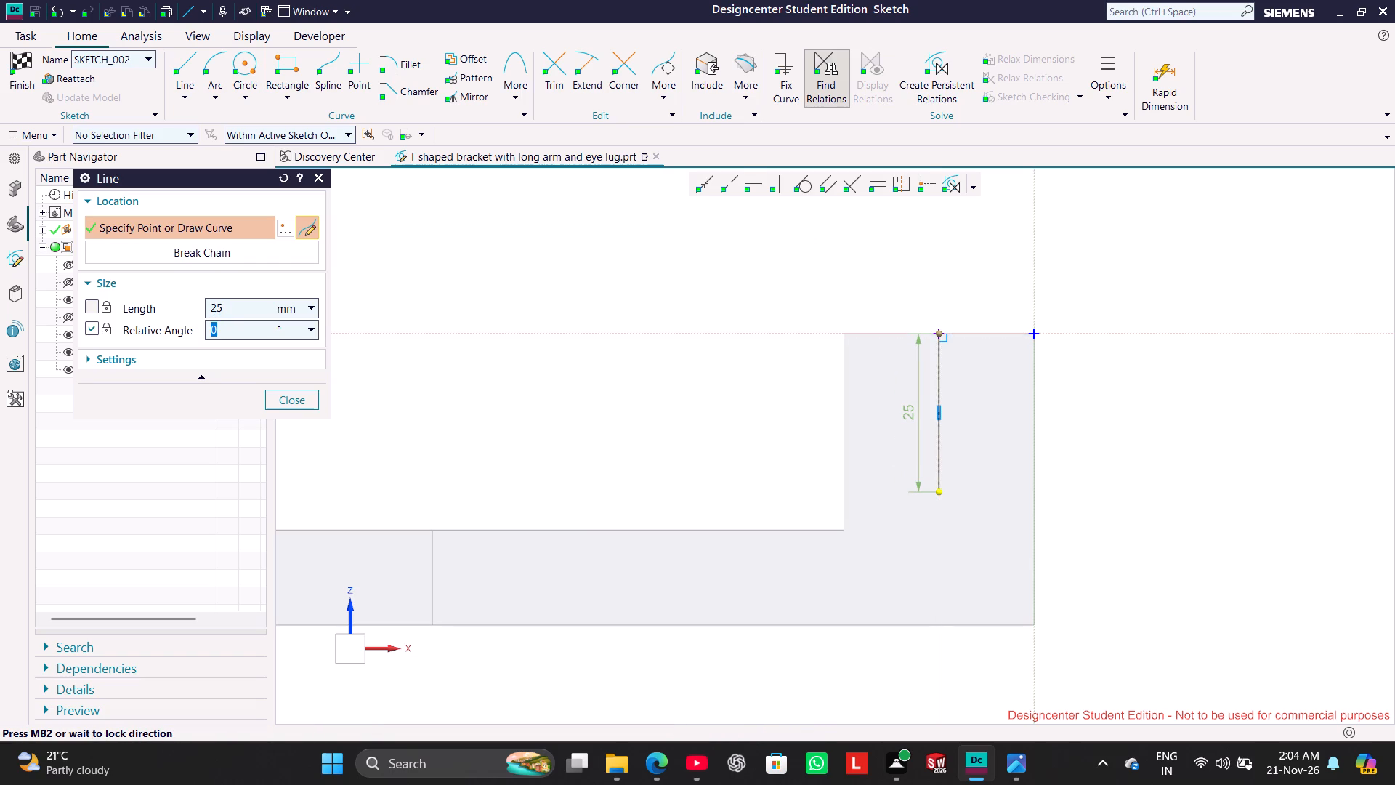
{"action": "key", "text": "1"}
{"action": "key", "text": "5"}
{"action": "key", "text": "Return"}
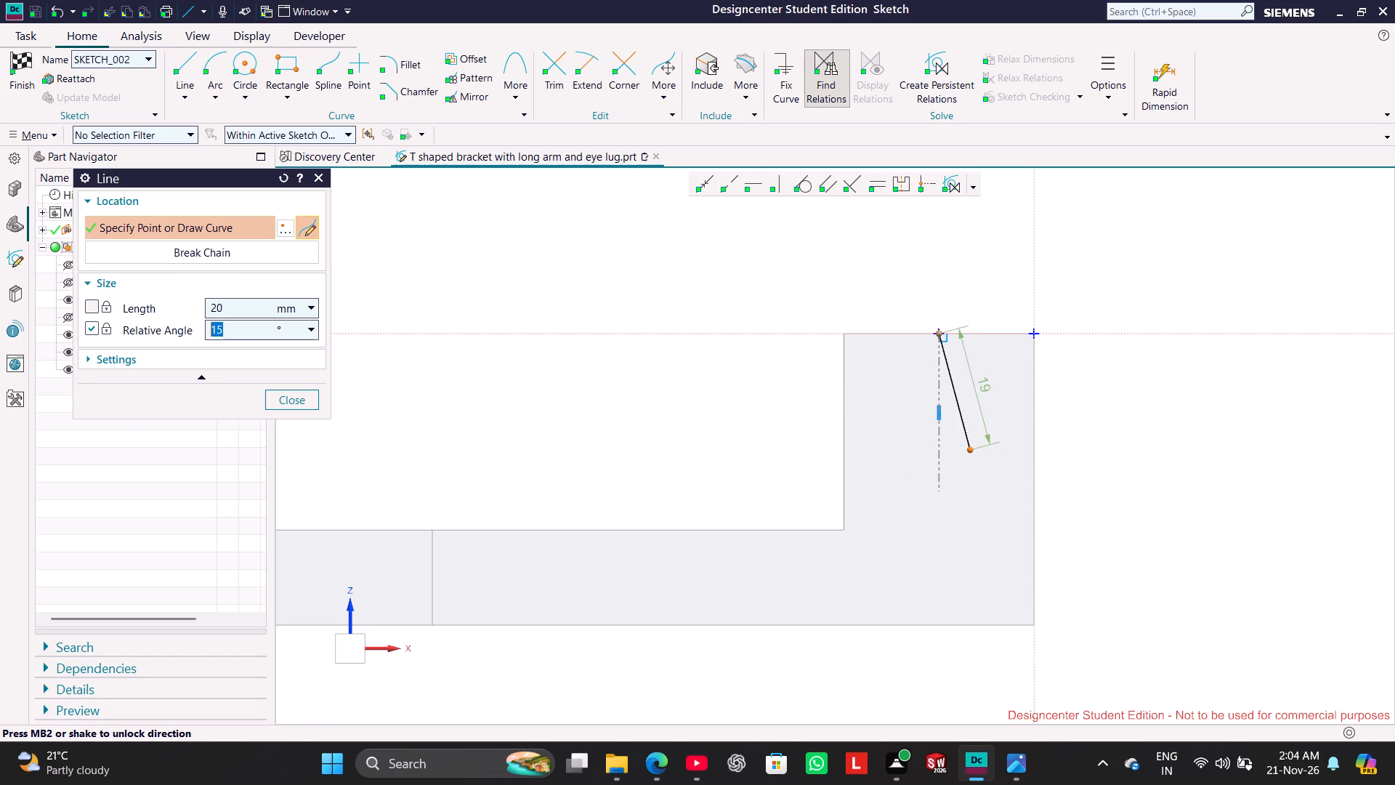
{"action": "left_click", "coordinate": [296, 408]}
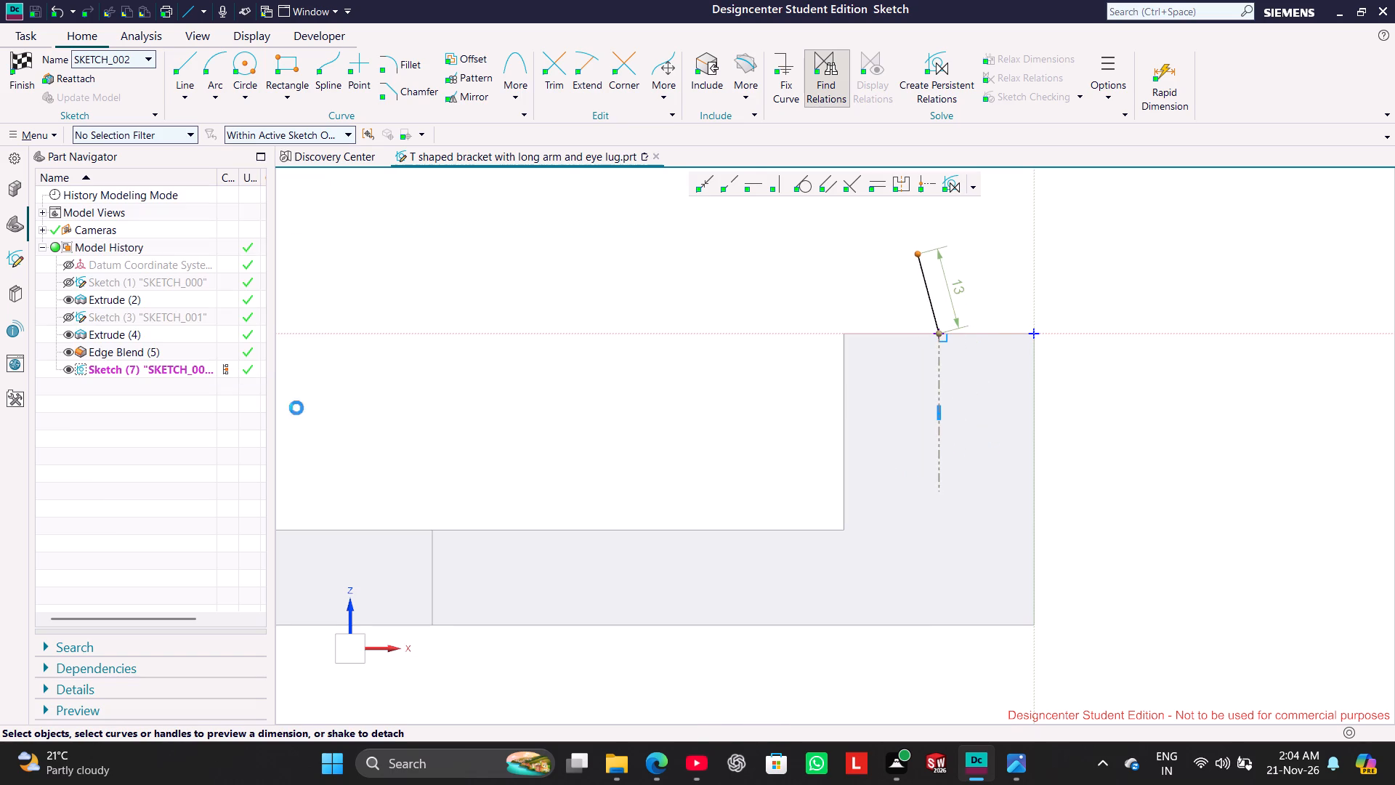
Draw a vertical line down from the midpoint of the upright's top edge and set its length to 15 mm.
{"action": "left_click", "coordinate": [179, 63]}
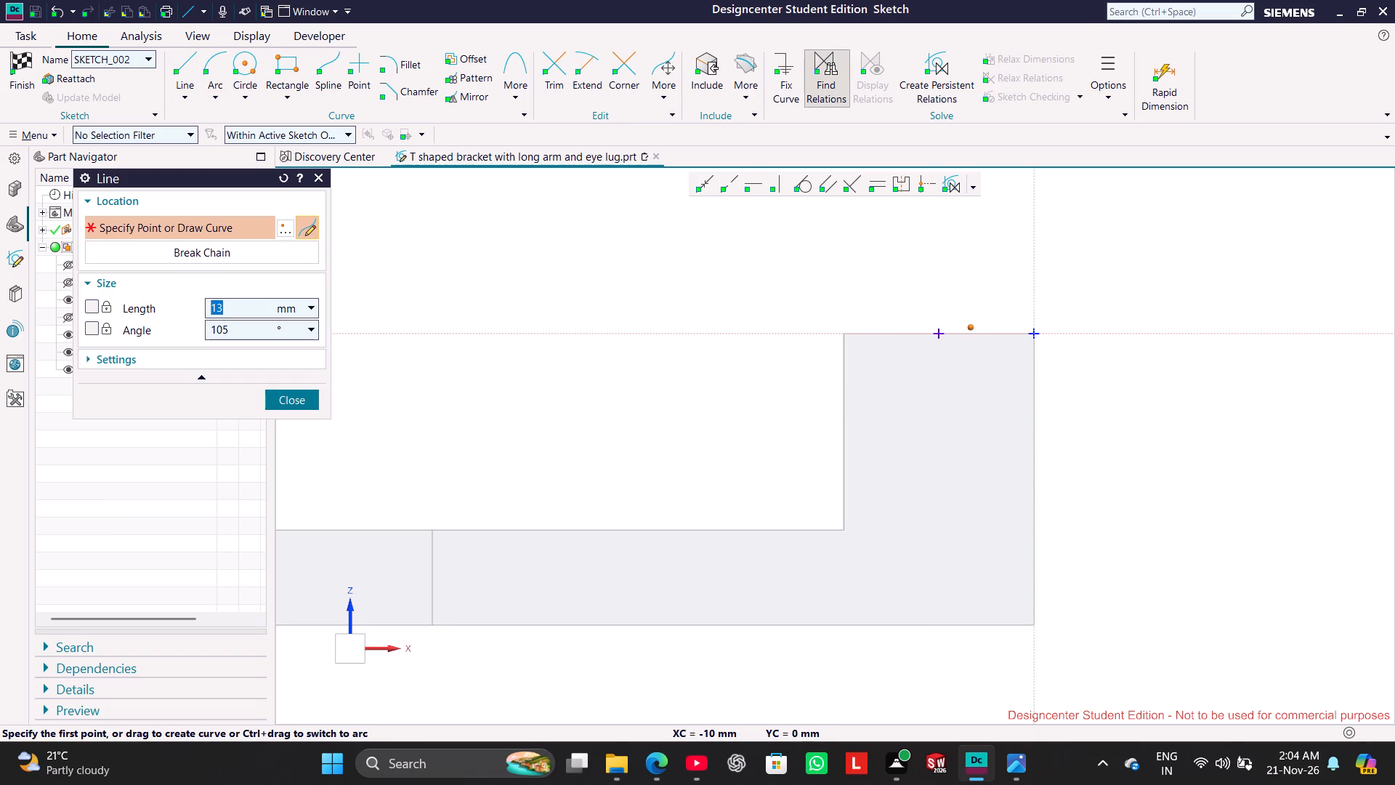
{"action": "left_click", "coordinate": [934, 331]}
{"action": "left_click", "coordinate": [937, 489]}
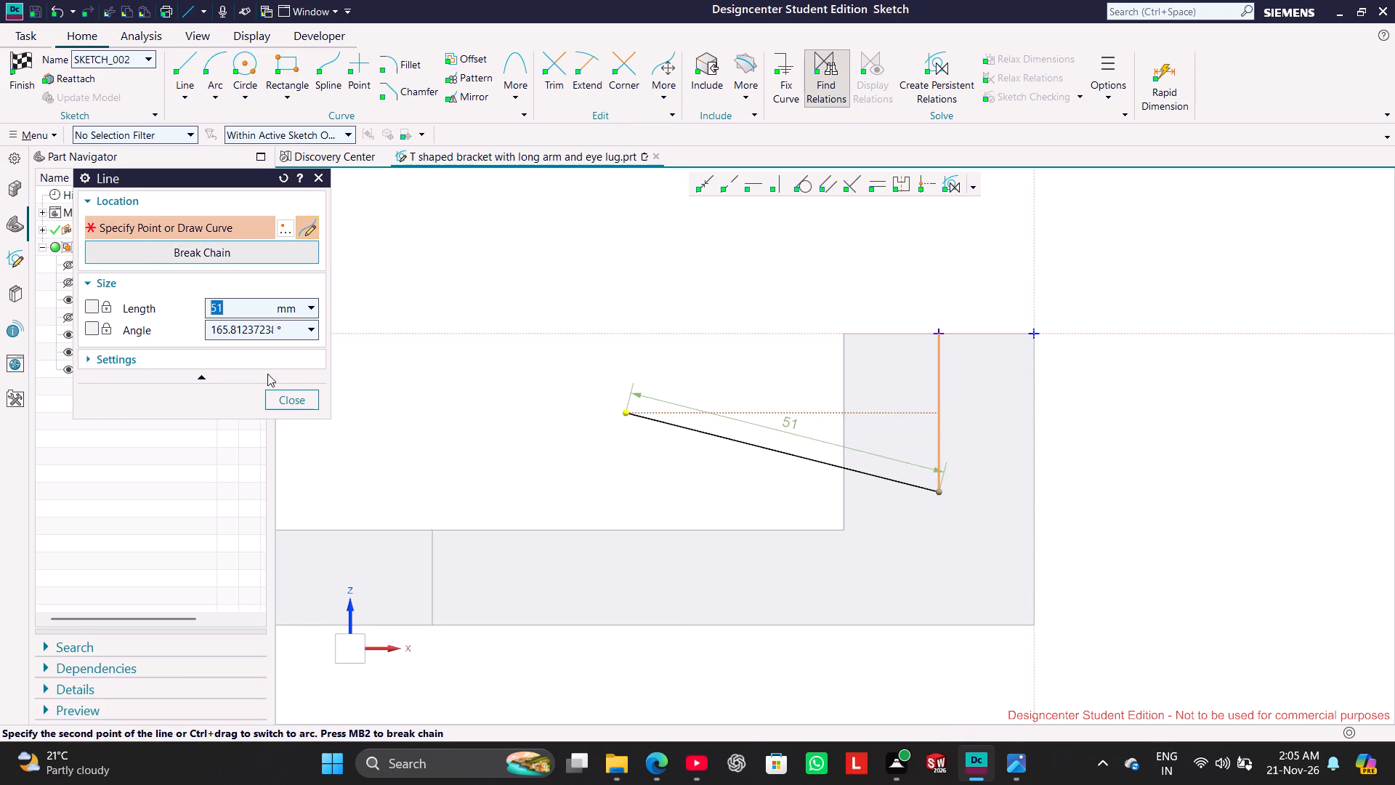
{"action": "left_click", "coordinate": [301, 396]}
{"action": "right_click", "coordinate": [937, 445]}
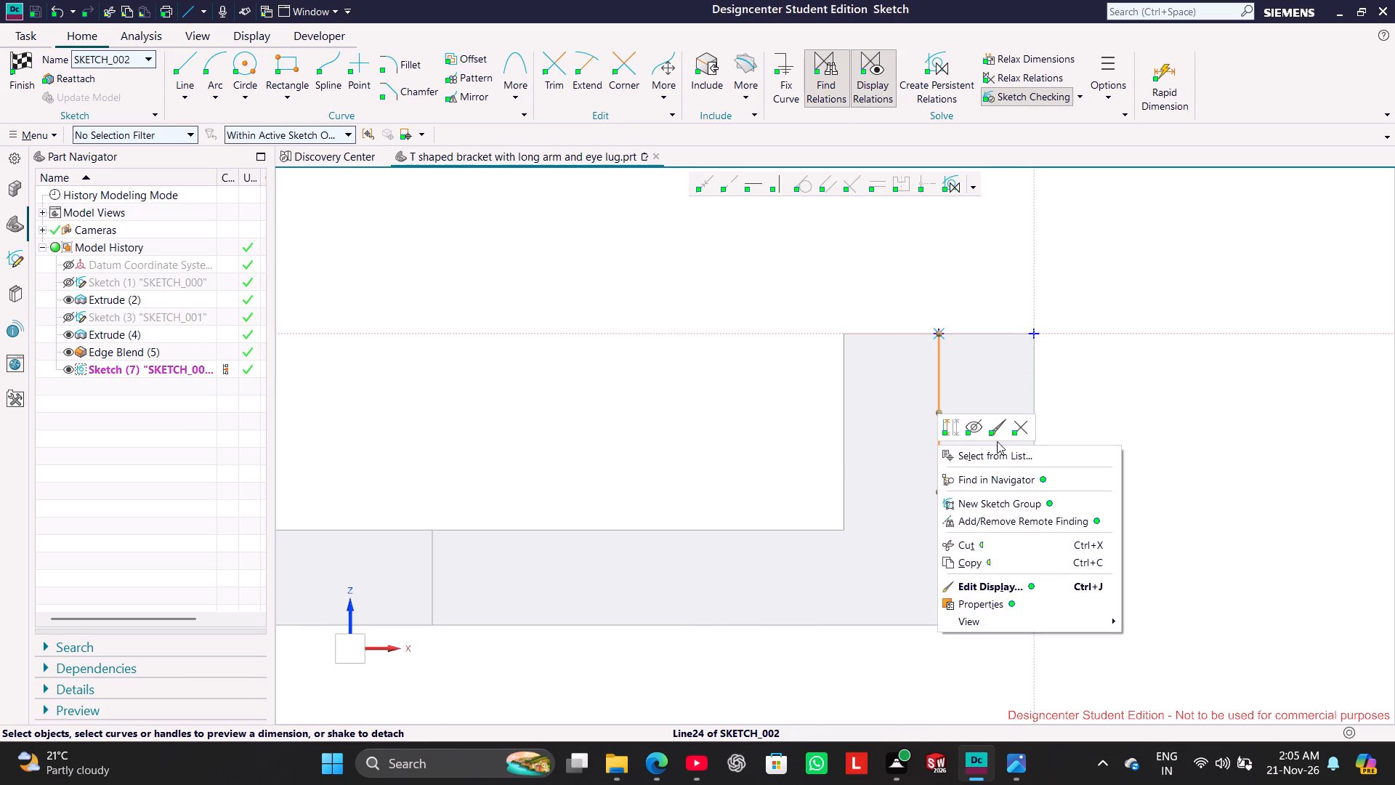
{"action": "left_click", "coordinate": [1123, 397]}
{"action": "left_click", "coordinate": [934, 392]}
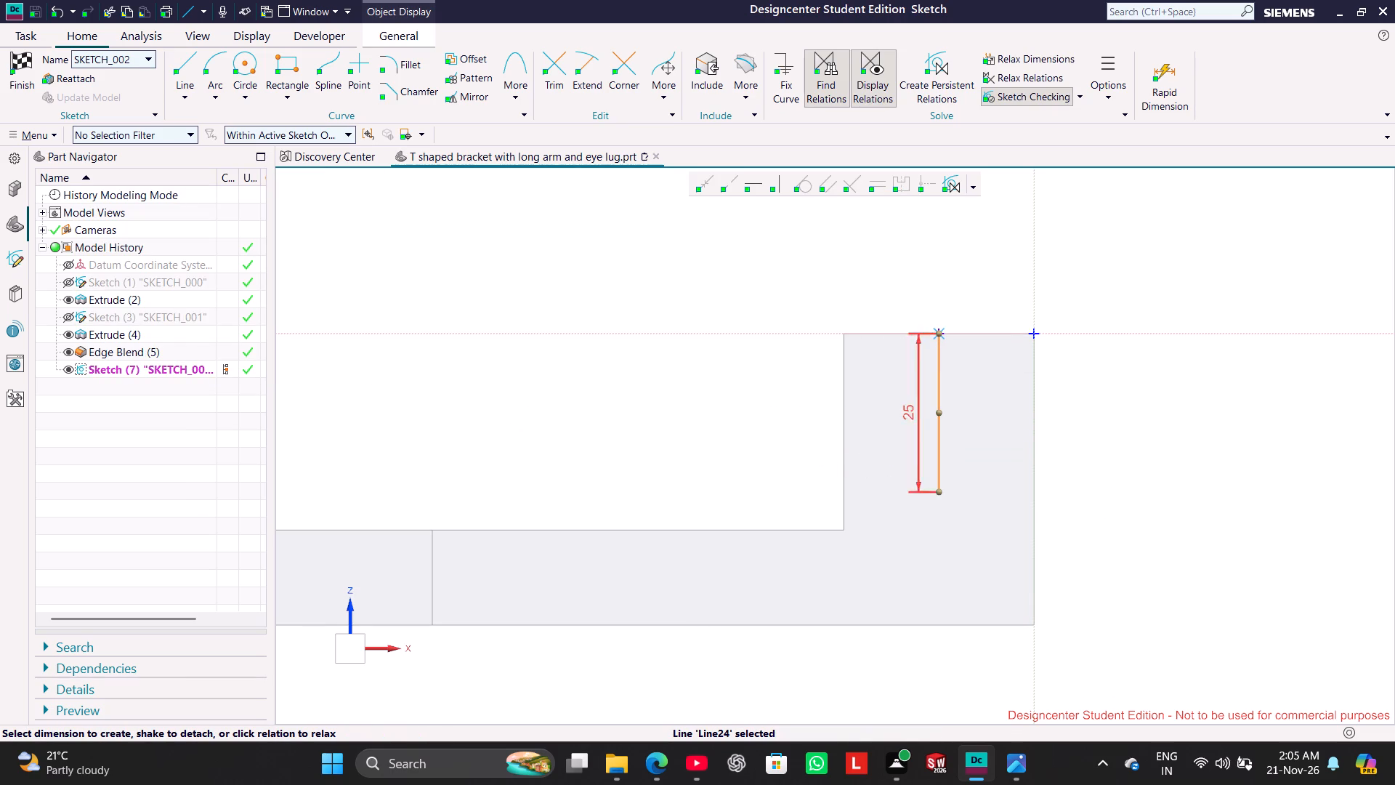
{"action": "double_click", "coordinate": [908, 411]}
{"action": "type", "text": "15"}
{"action": "key", "text": "Return"}
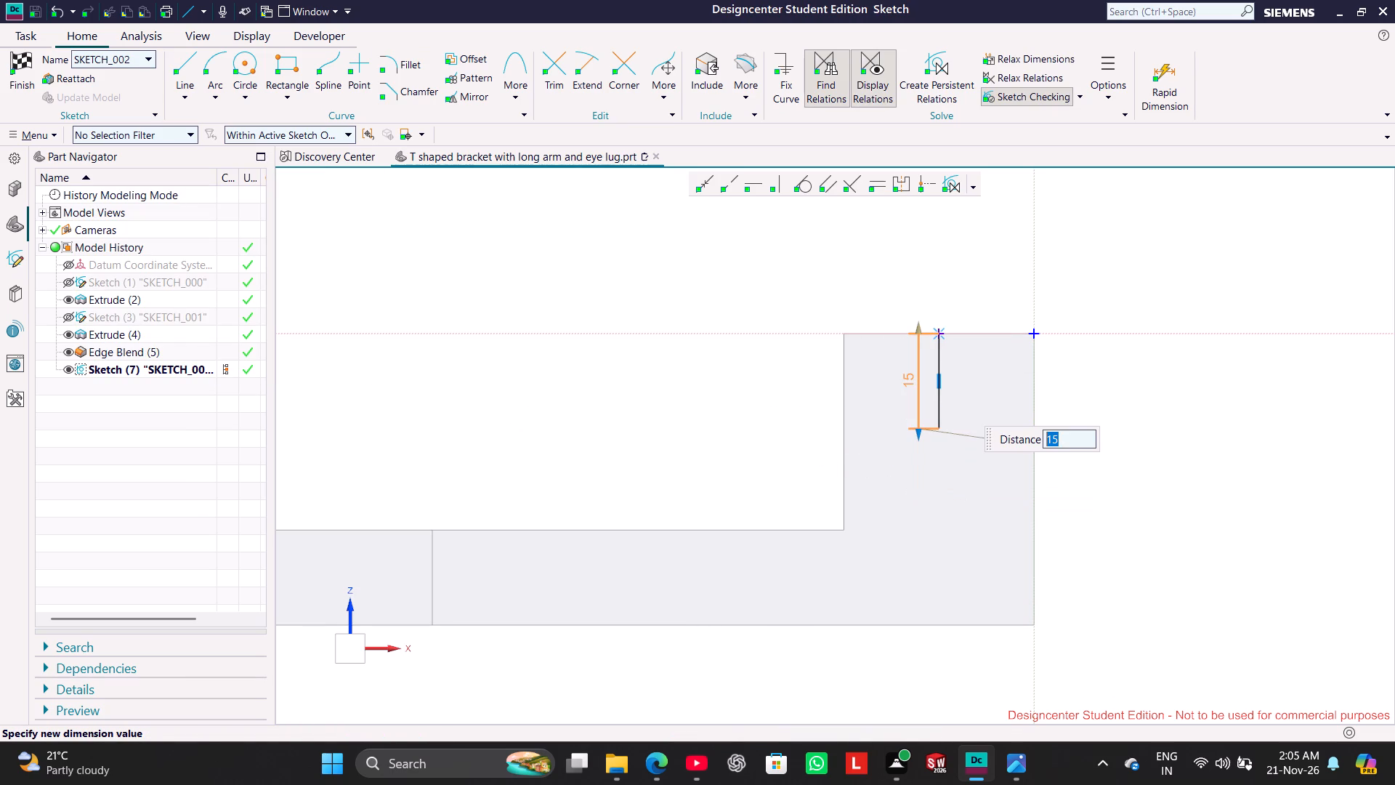
{"action": "left_click", "coordinate": [714, 411]}
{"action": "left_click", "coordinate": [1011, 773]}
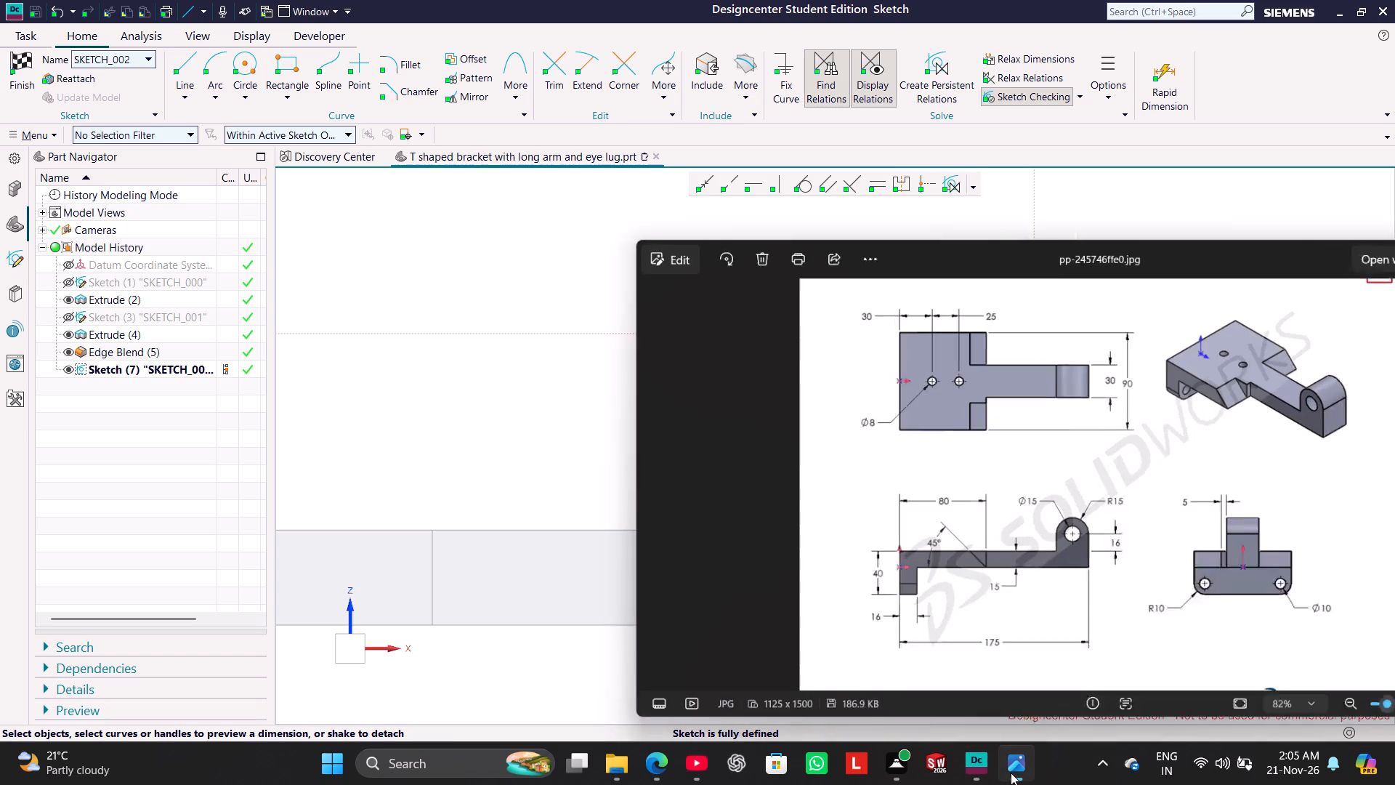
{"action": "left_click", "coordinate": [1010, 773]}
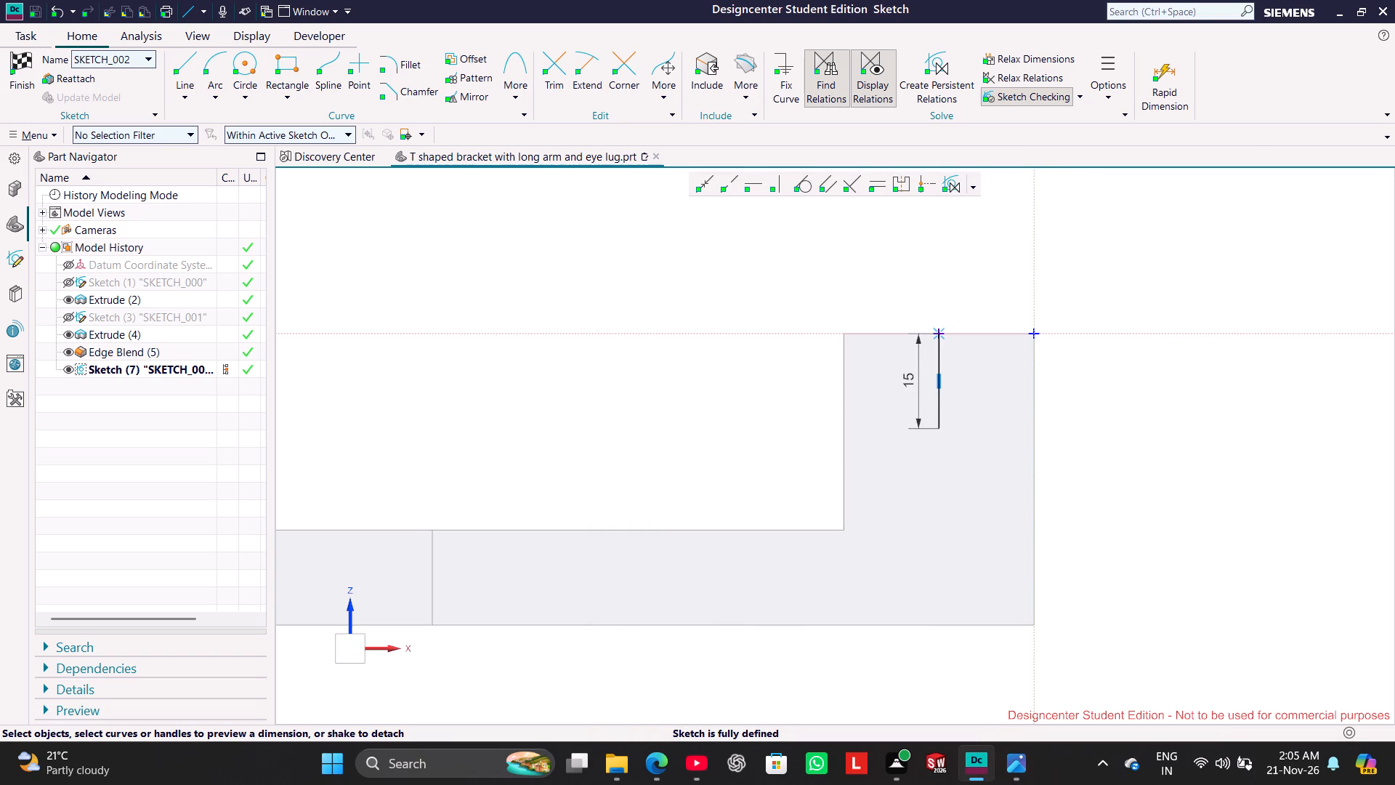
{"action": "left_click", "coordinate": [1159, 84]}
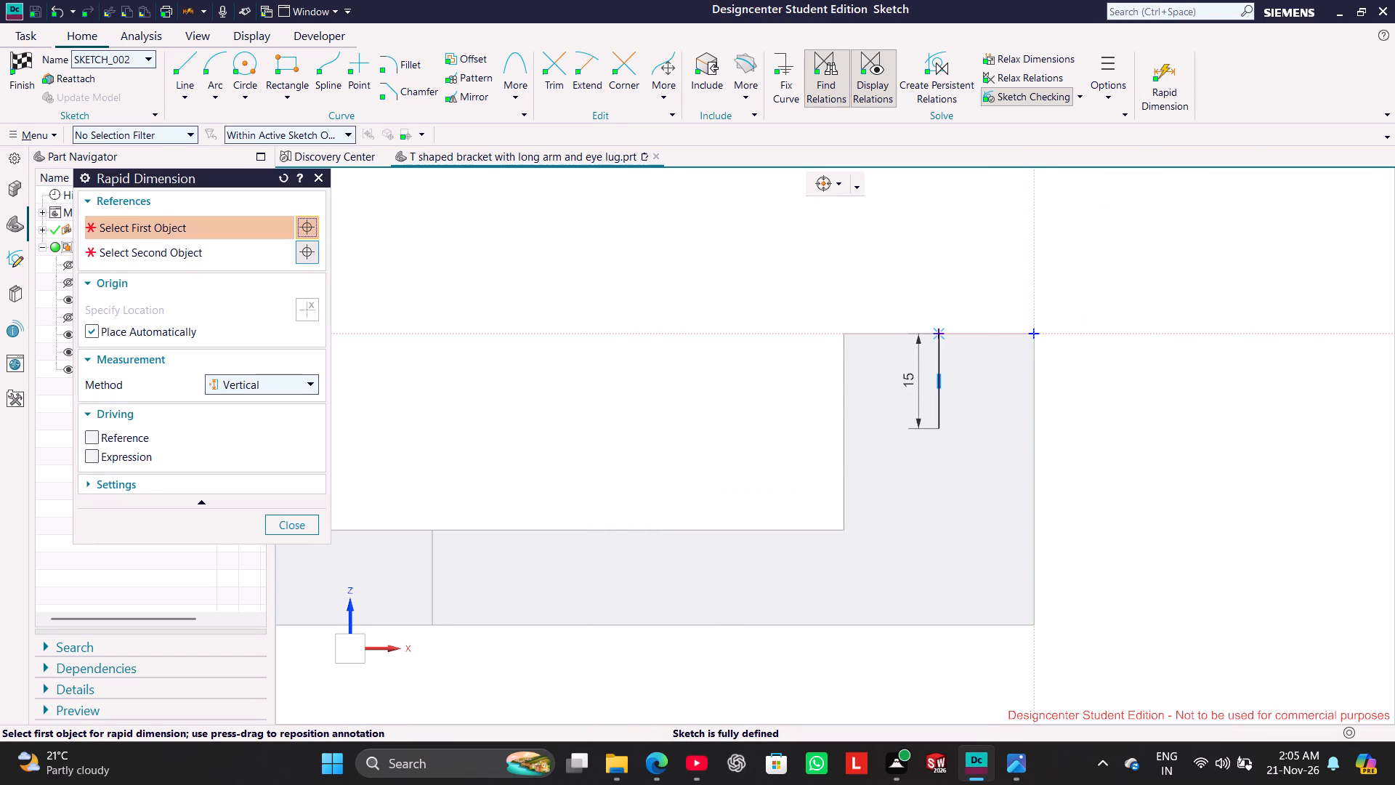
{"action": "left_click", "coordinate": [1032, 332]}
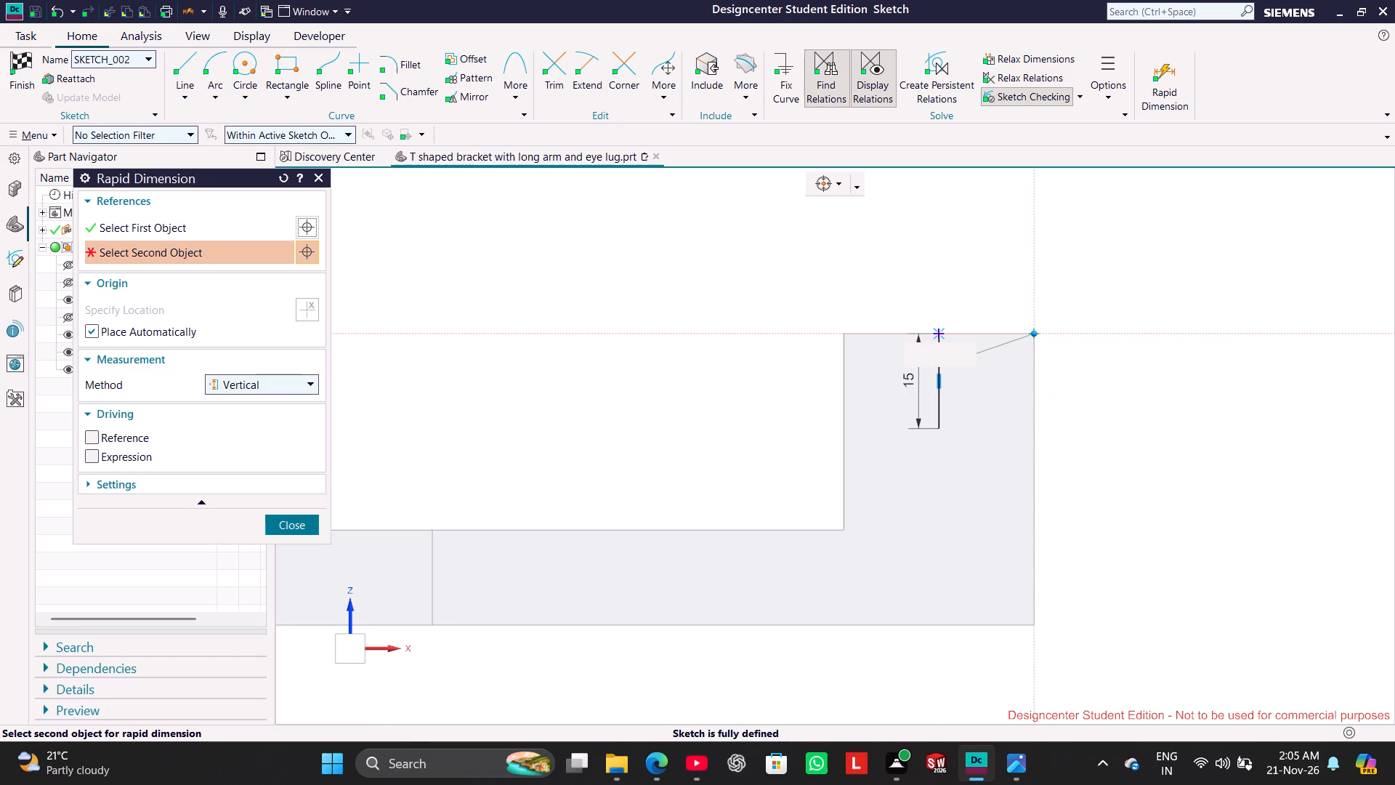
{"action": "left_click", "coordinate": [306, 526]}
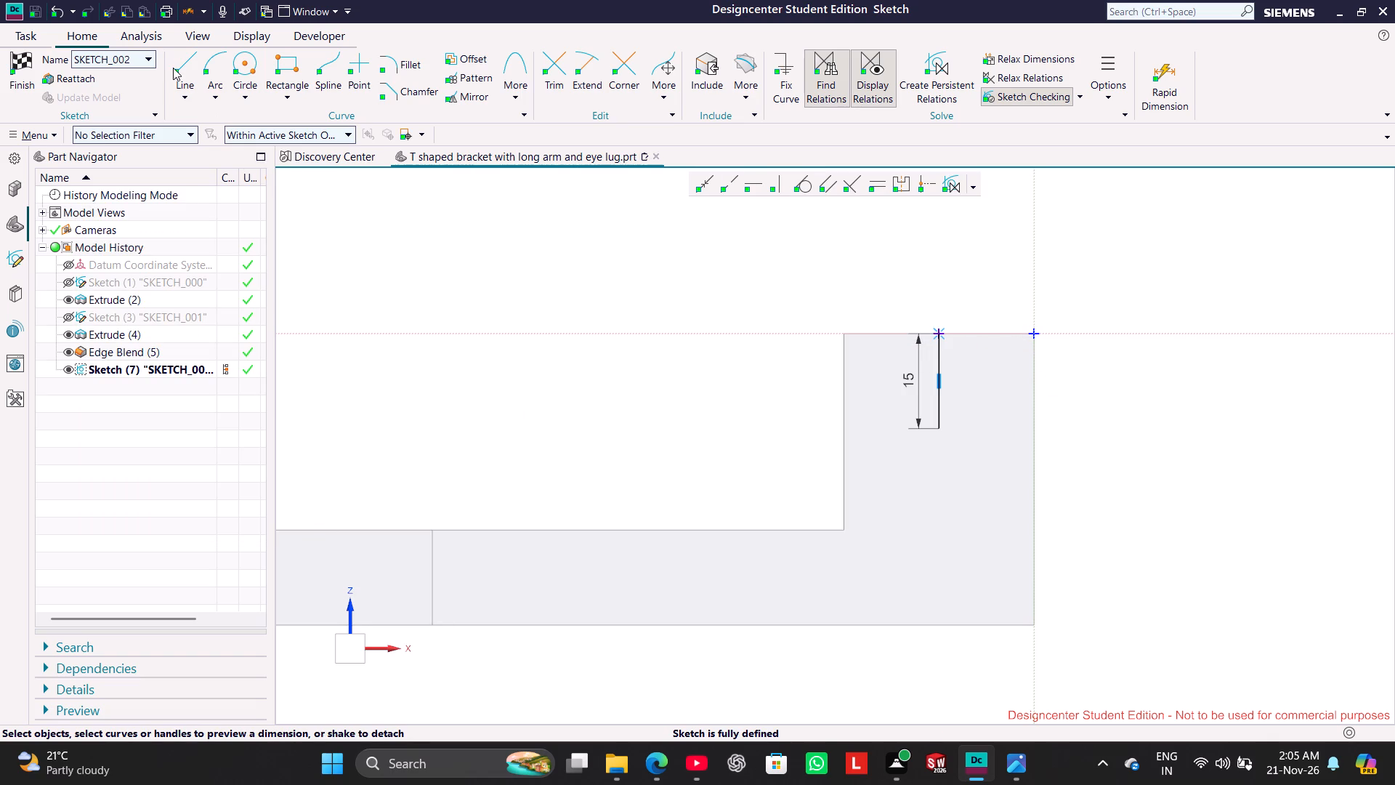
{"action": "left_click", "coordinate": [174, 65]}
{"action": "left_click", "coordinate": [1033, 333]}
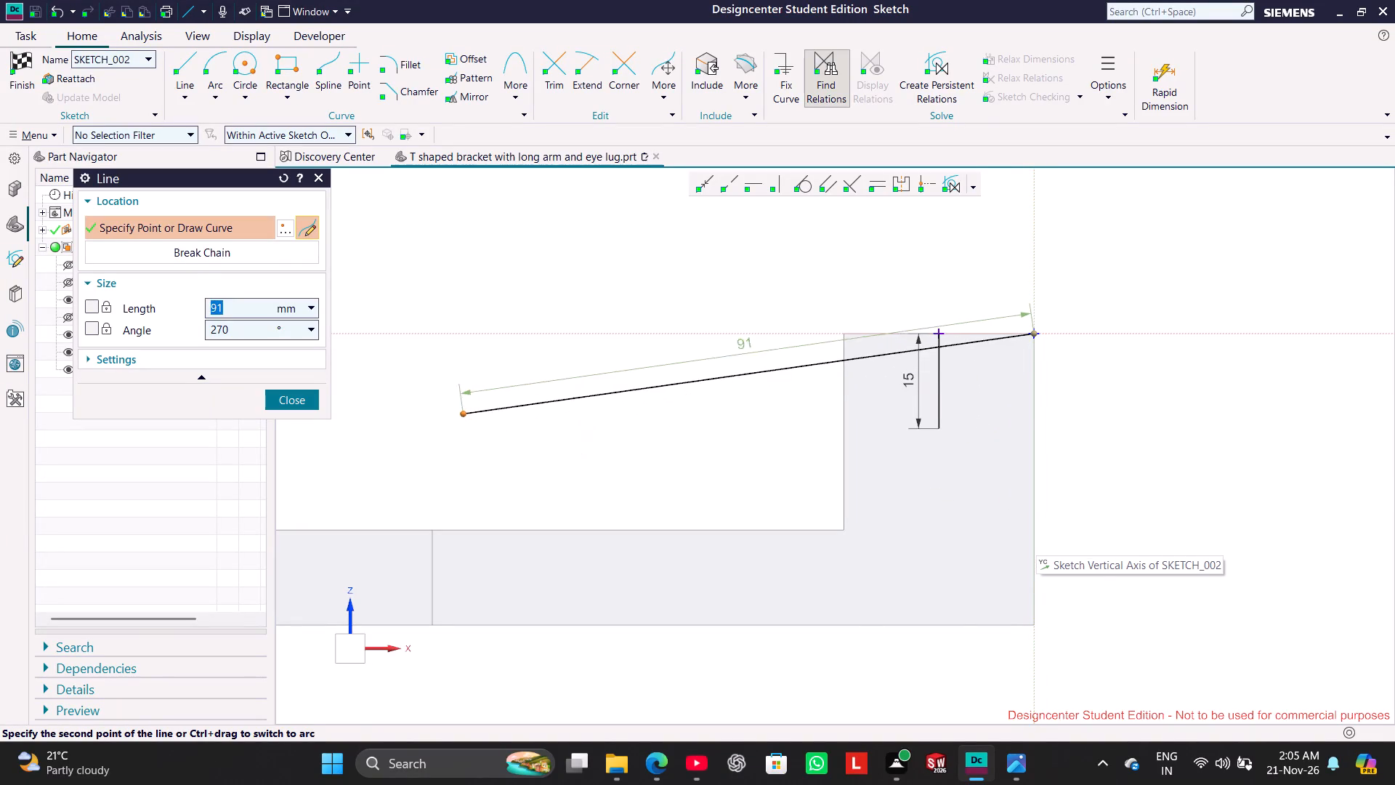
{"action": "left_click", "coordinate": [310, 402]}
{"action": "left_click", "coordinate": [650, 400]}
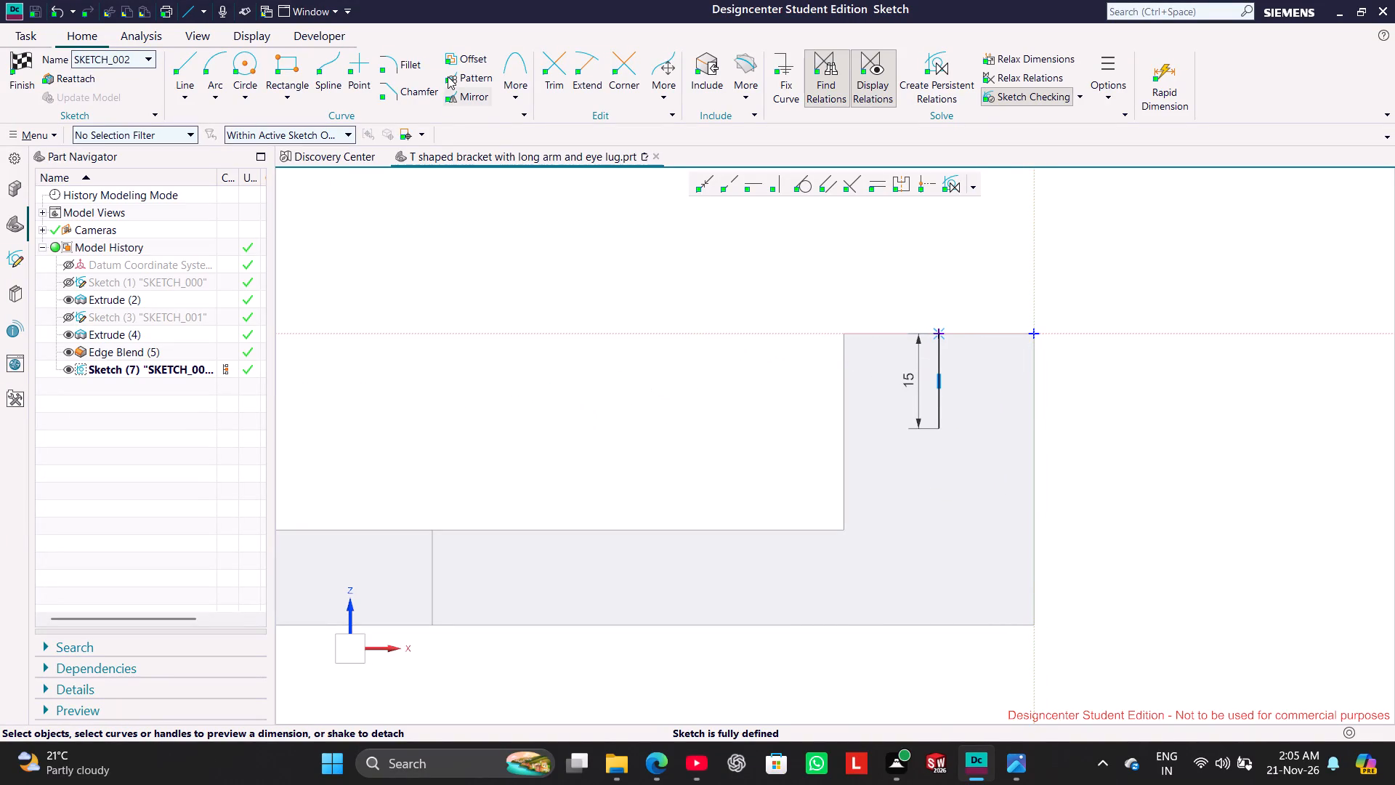
Draw a 30 mm diameter circle centred on the lower end of the 15 mm line, reaching the upright's top edge.
{"action": "left_click", "coordinate": [235, 64]}
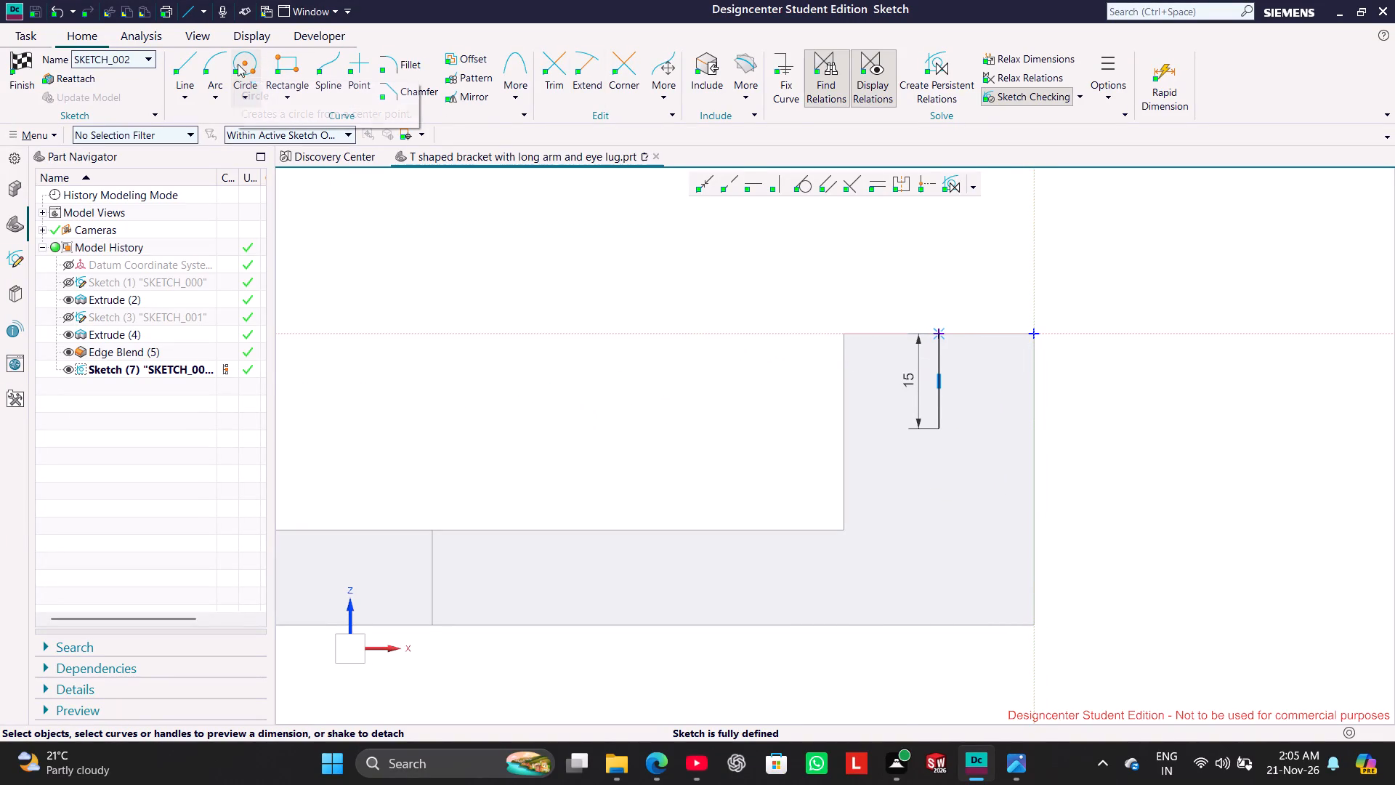
{"action": "left_click", "coordinate": [942, 425]}
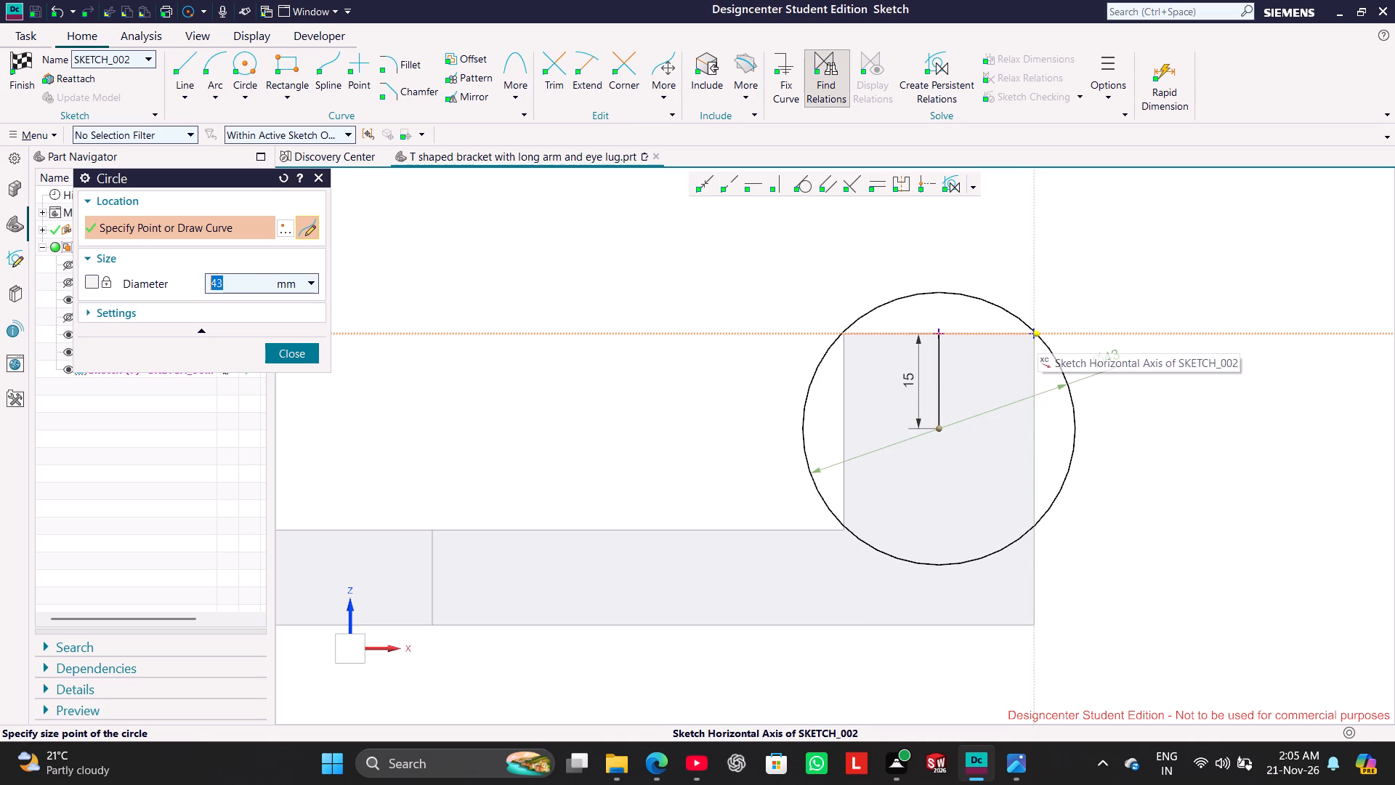
{"action": "left_click", "coordinate": [973, 341]}
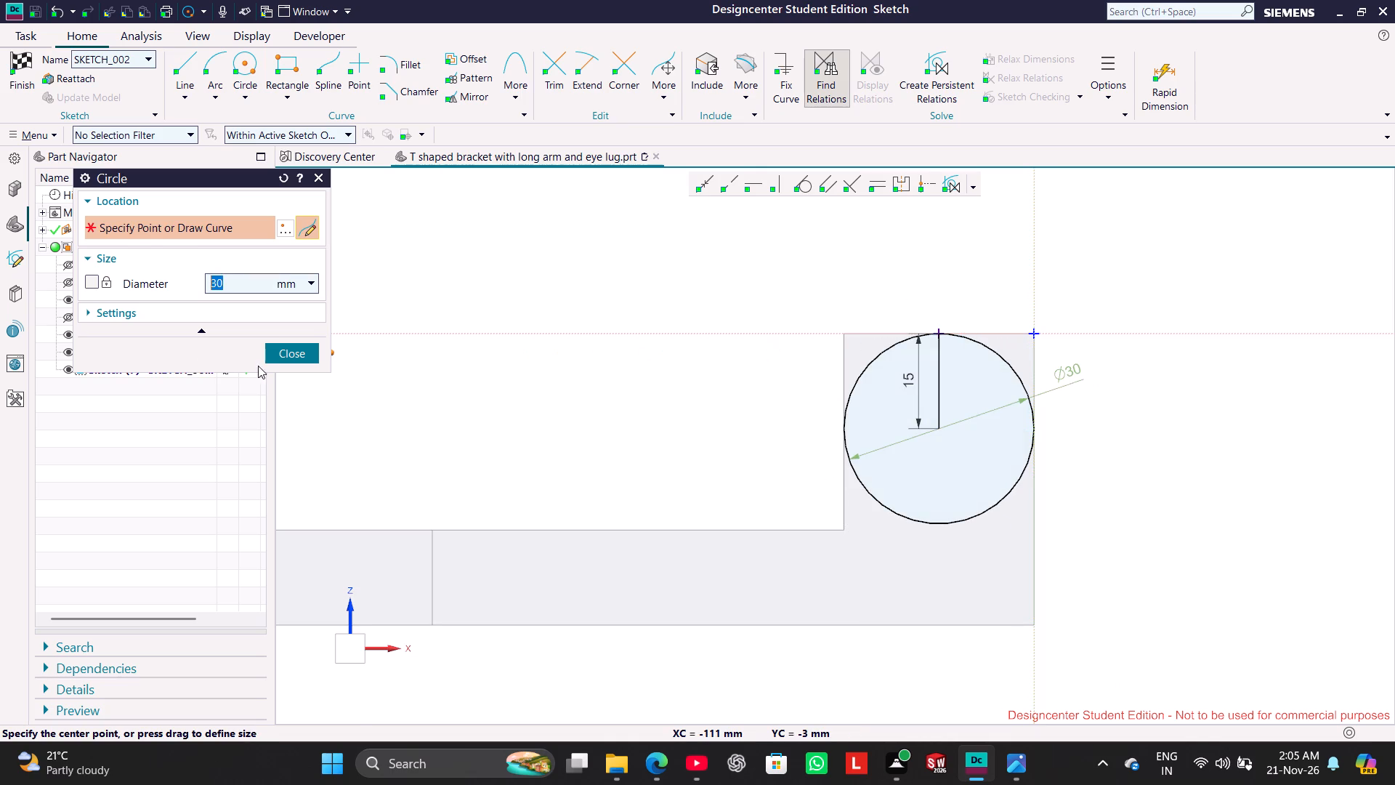
{"action": "left_click", "coordinate": [279, 357]}
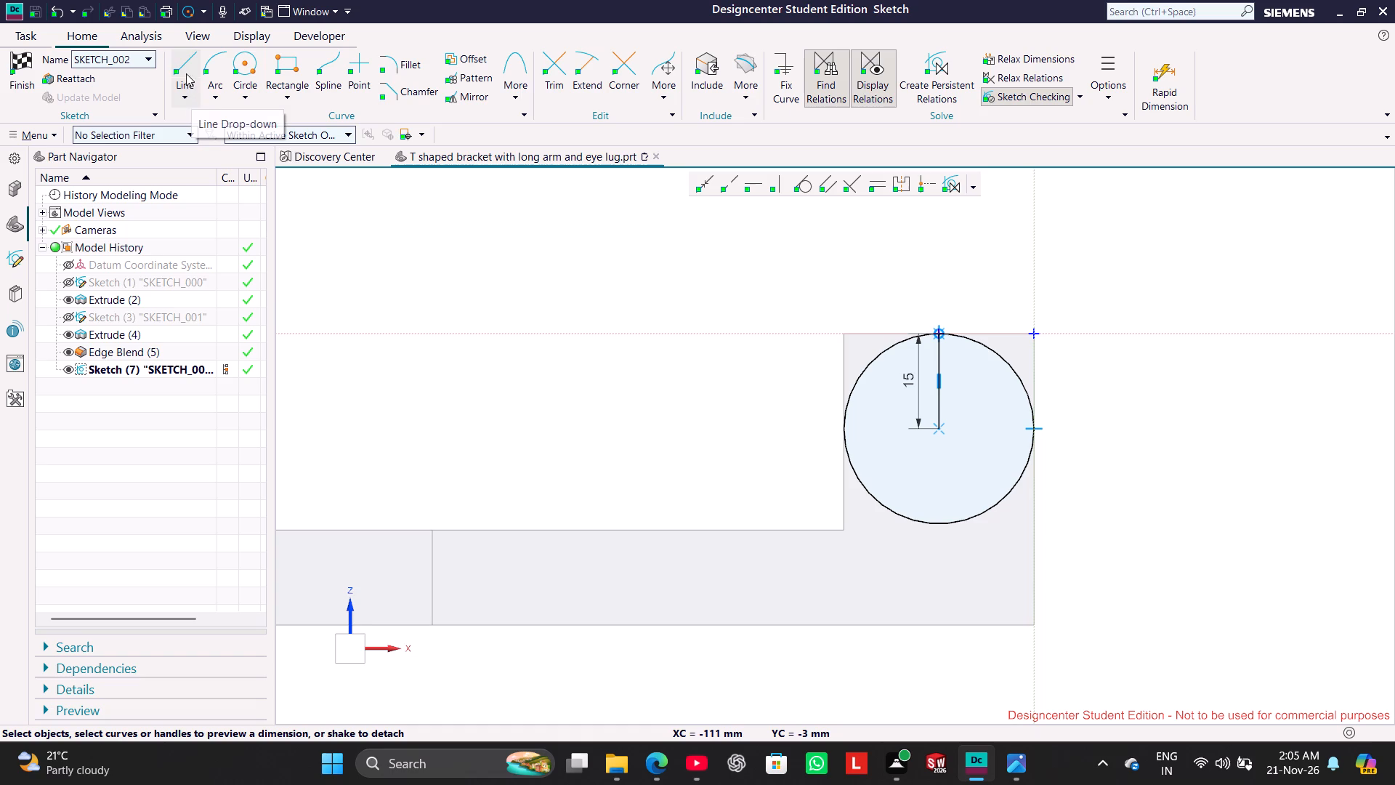
{"action": "left_click", "coordinate": [183, 65]}
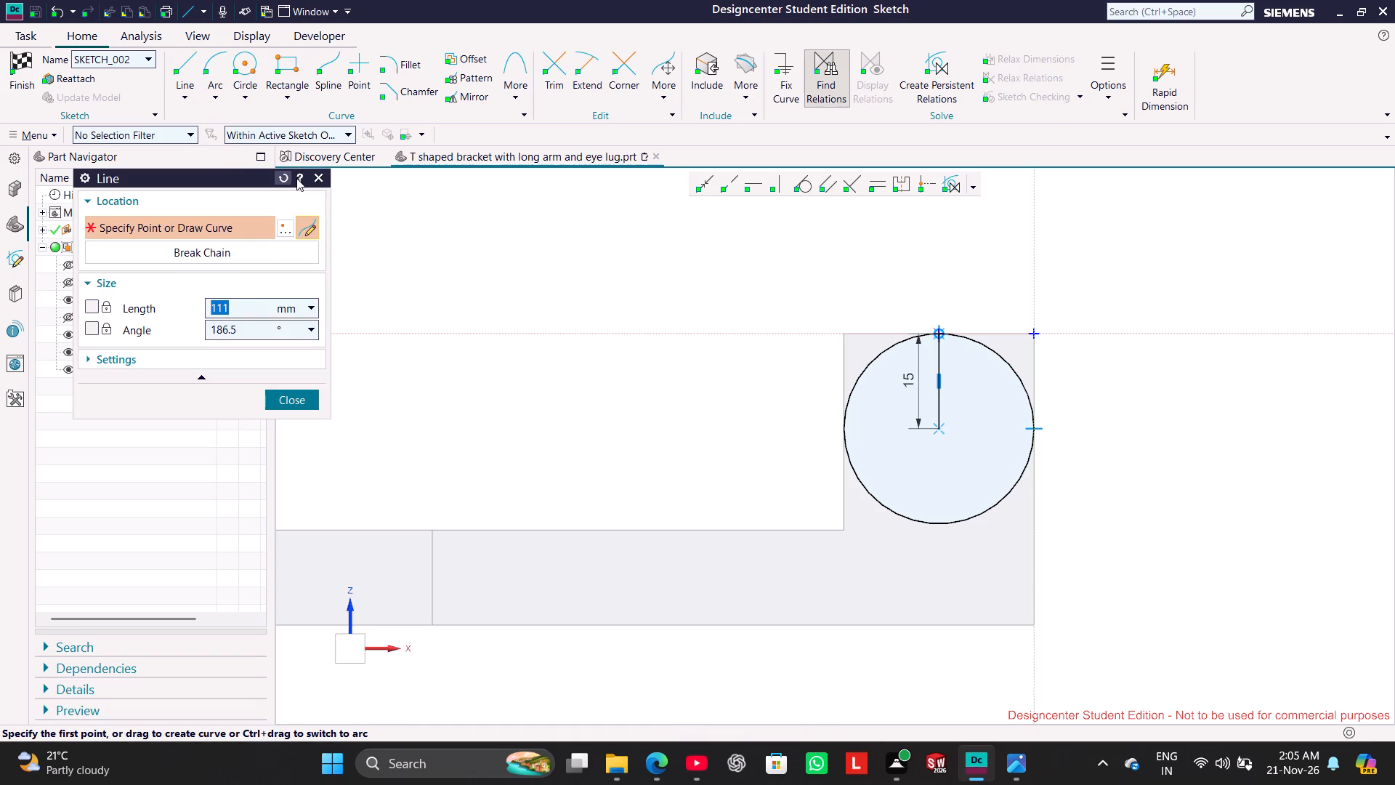
{"action": "left_click", "coordinate": [314, 180]}
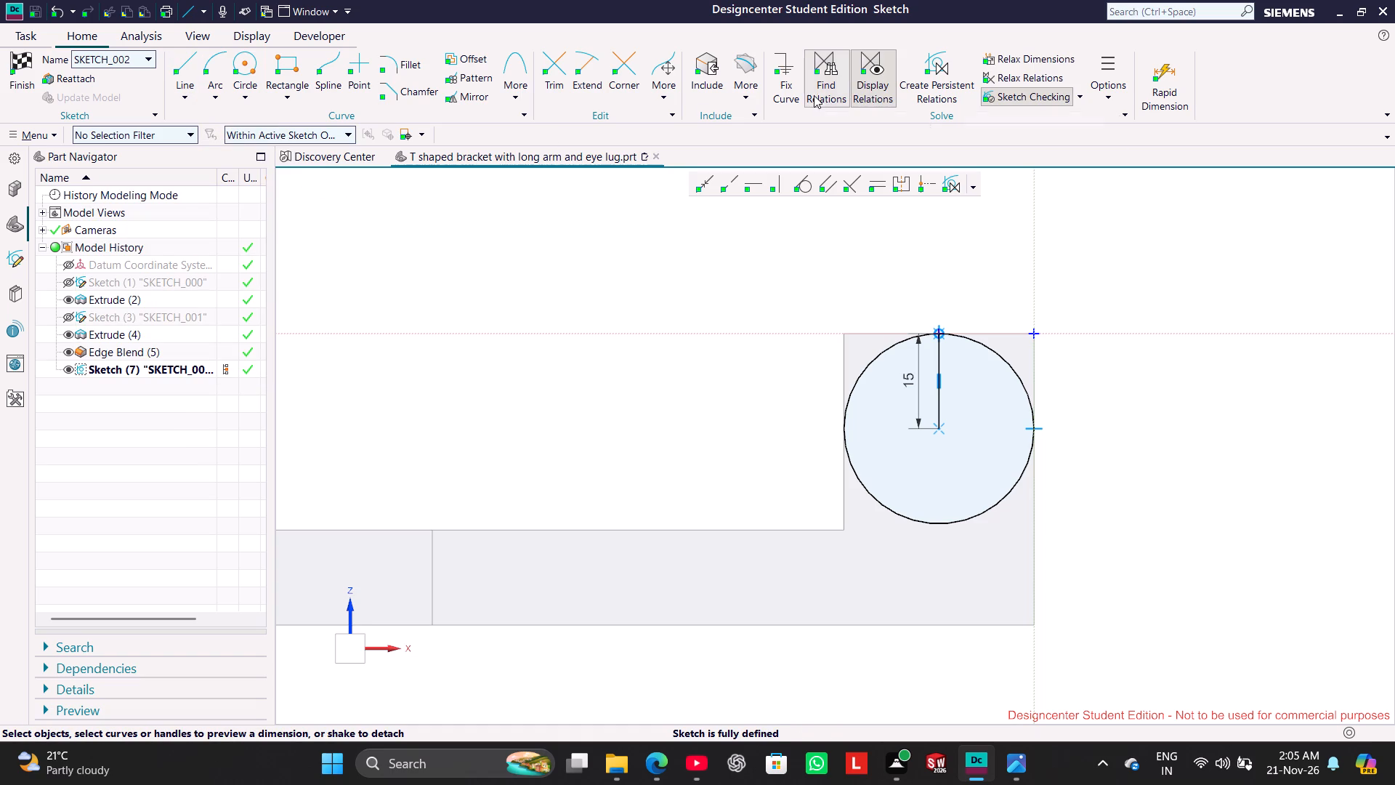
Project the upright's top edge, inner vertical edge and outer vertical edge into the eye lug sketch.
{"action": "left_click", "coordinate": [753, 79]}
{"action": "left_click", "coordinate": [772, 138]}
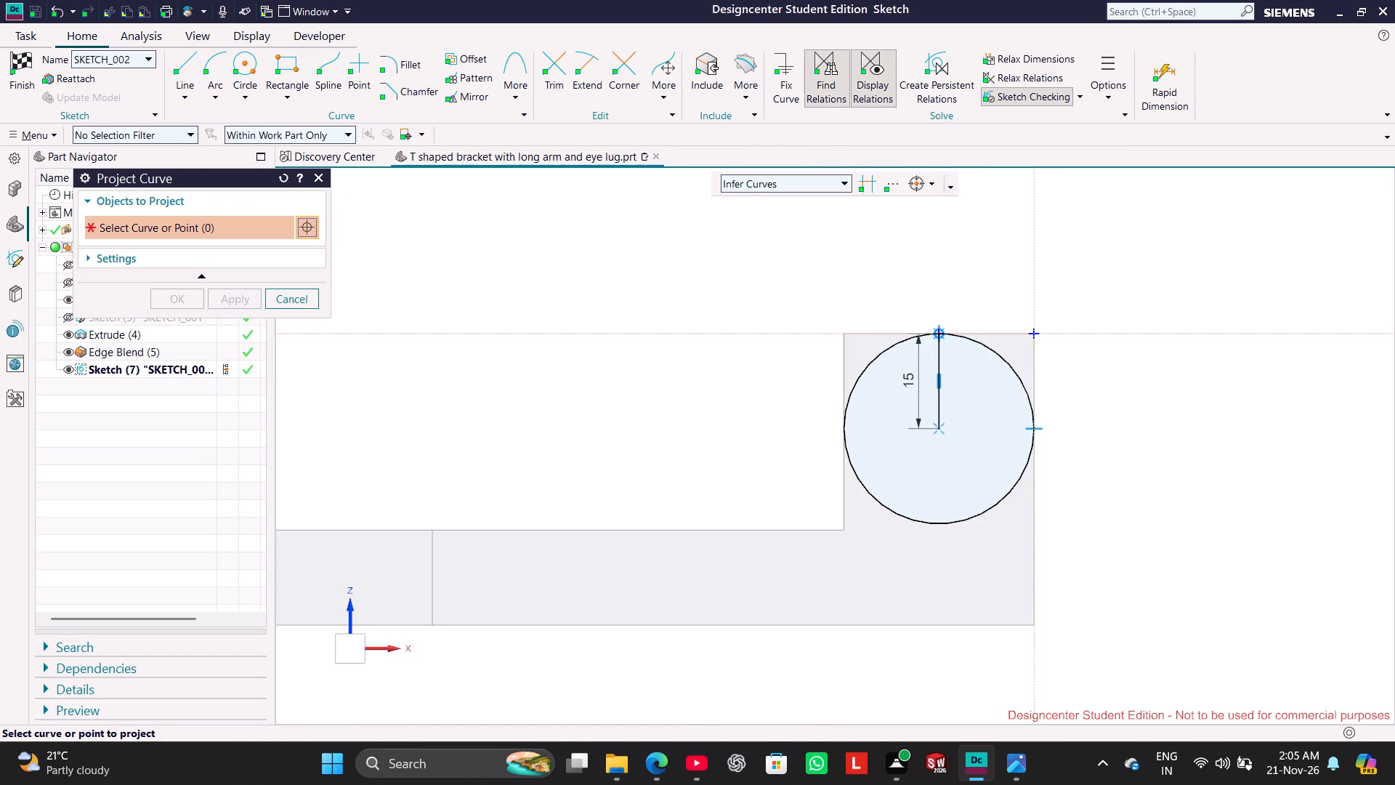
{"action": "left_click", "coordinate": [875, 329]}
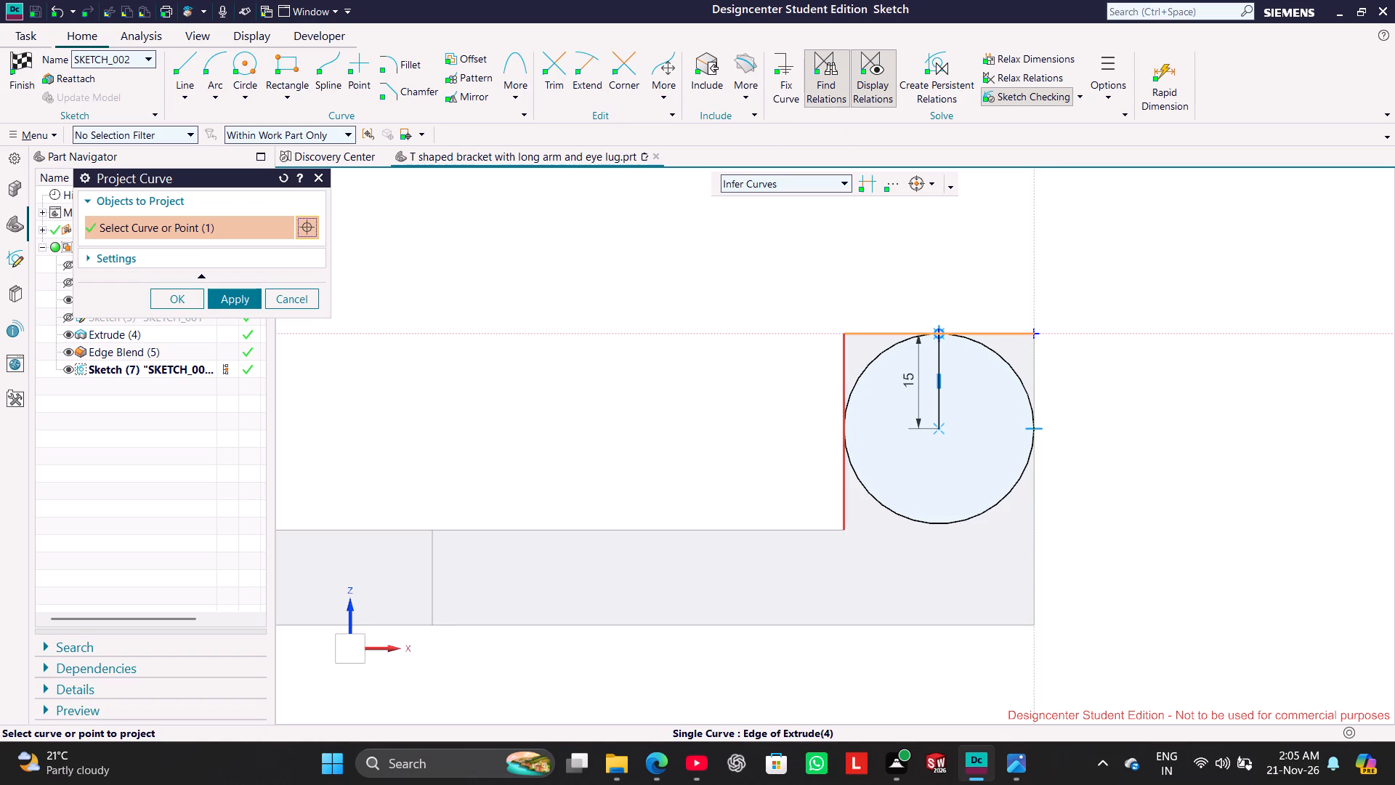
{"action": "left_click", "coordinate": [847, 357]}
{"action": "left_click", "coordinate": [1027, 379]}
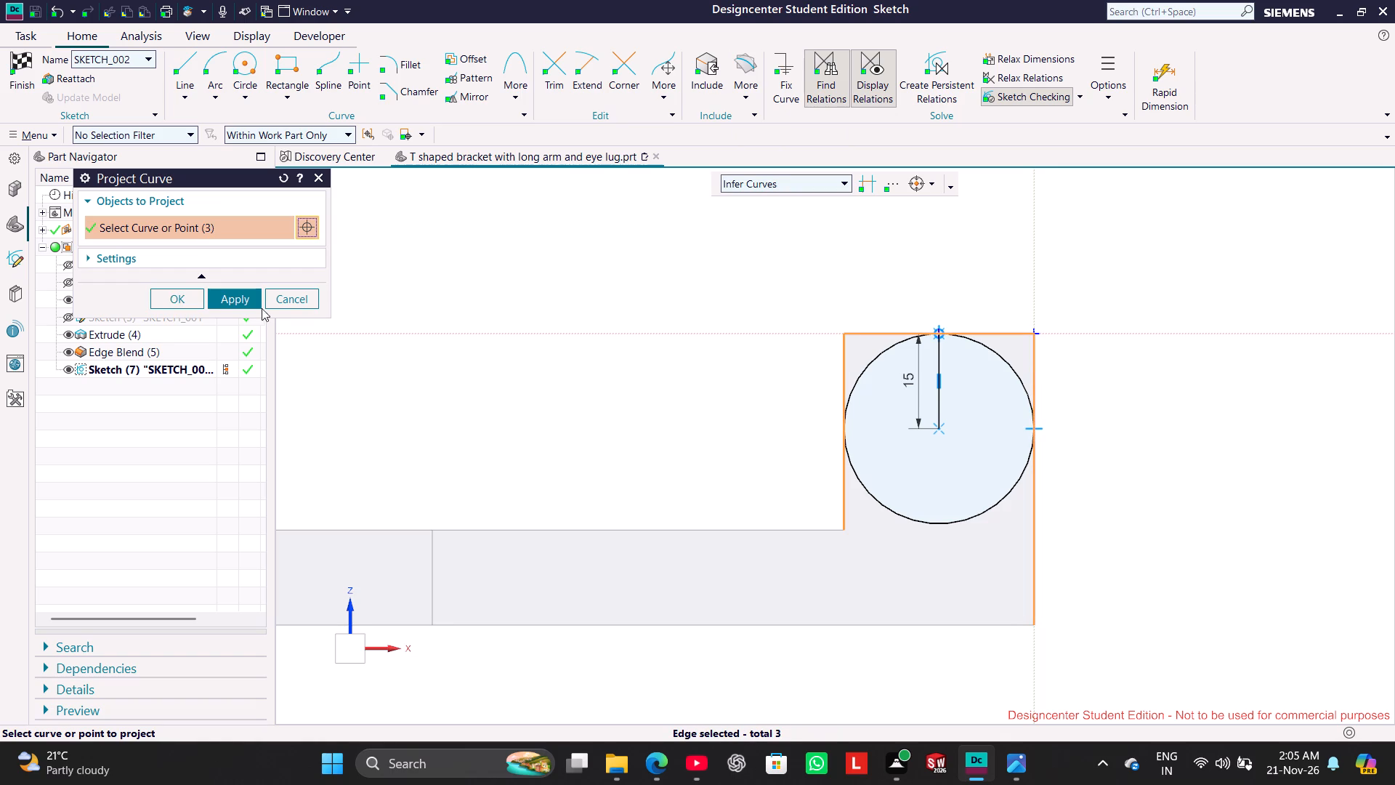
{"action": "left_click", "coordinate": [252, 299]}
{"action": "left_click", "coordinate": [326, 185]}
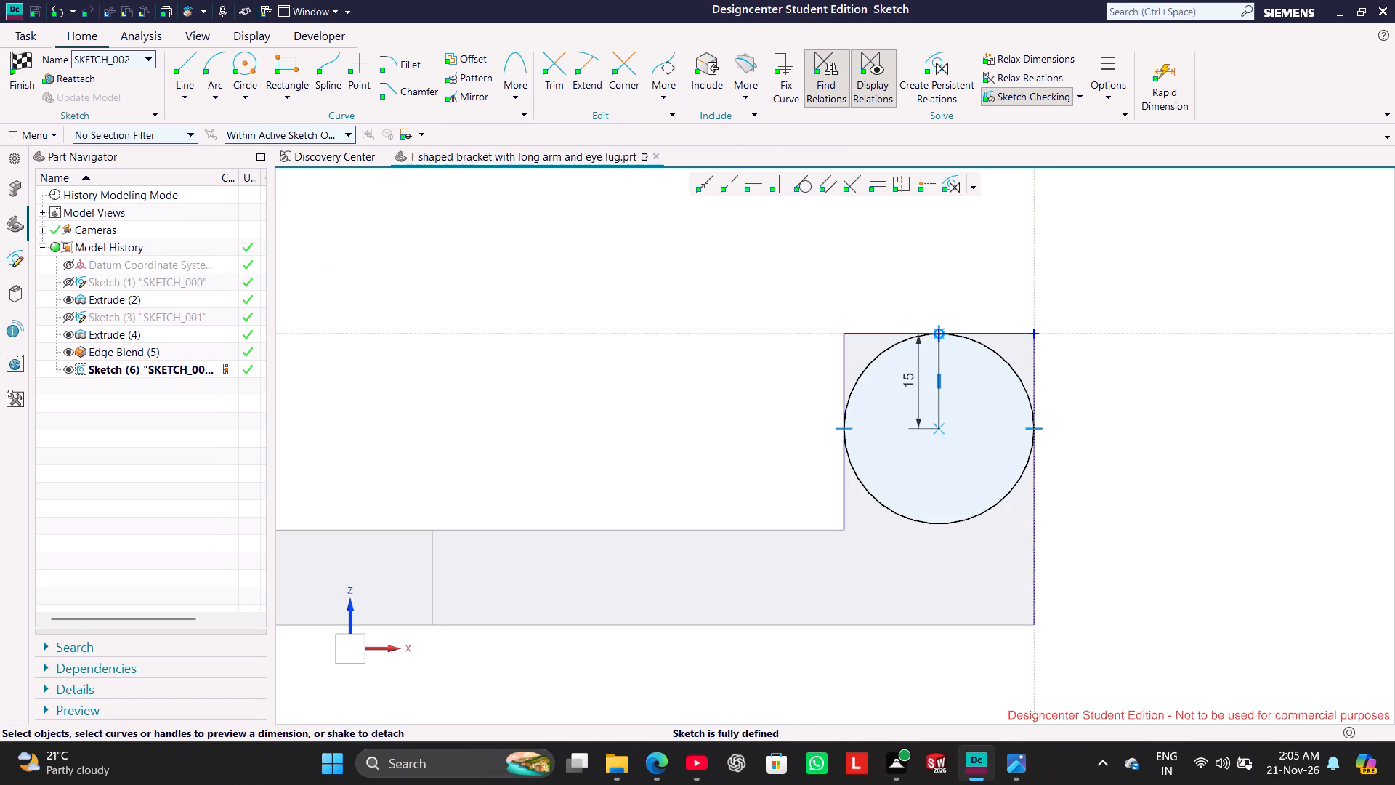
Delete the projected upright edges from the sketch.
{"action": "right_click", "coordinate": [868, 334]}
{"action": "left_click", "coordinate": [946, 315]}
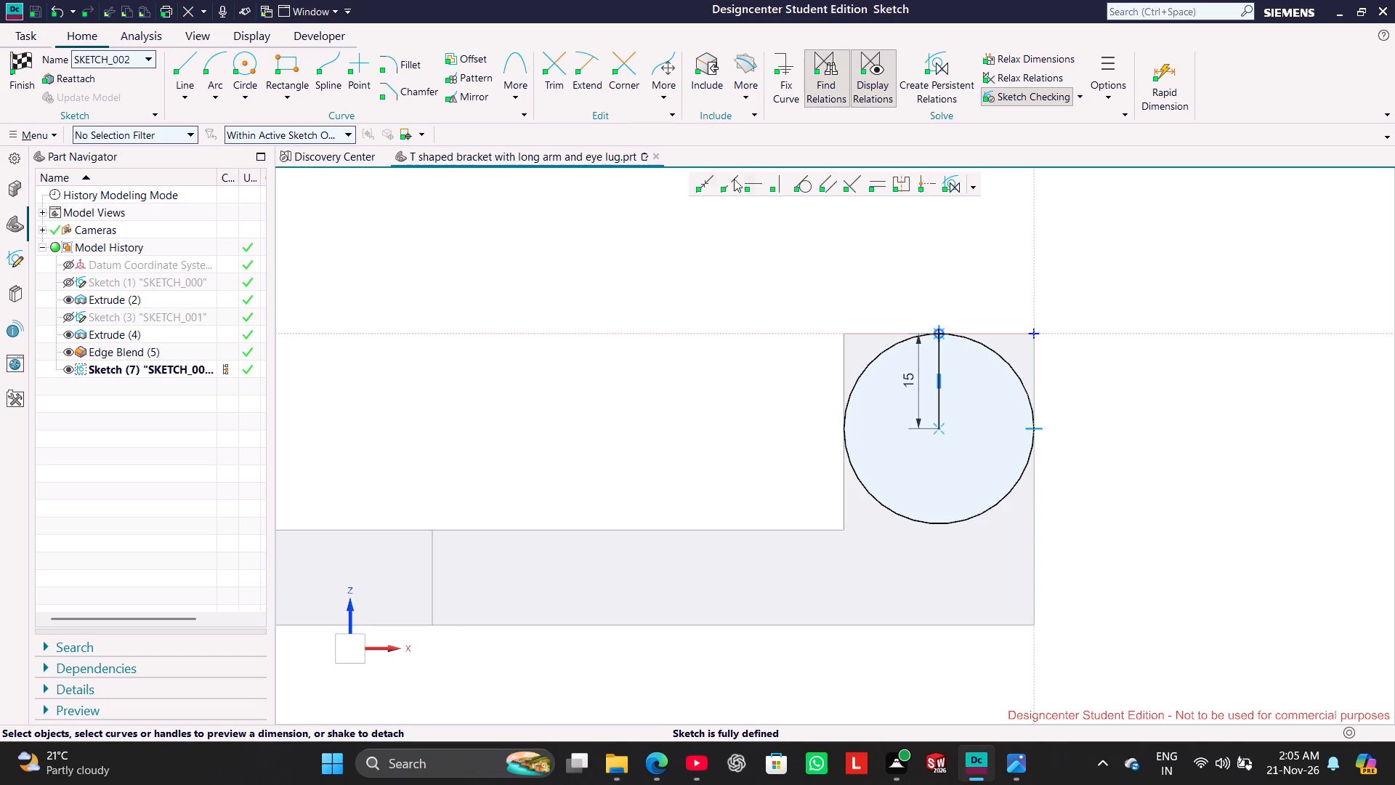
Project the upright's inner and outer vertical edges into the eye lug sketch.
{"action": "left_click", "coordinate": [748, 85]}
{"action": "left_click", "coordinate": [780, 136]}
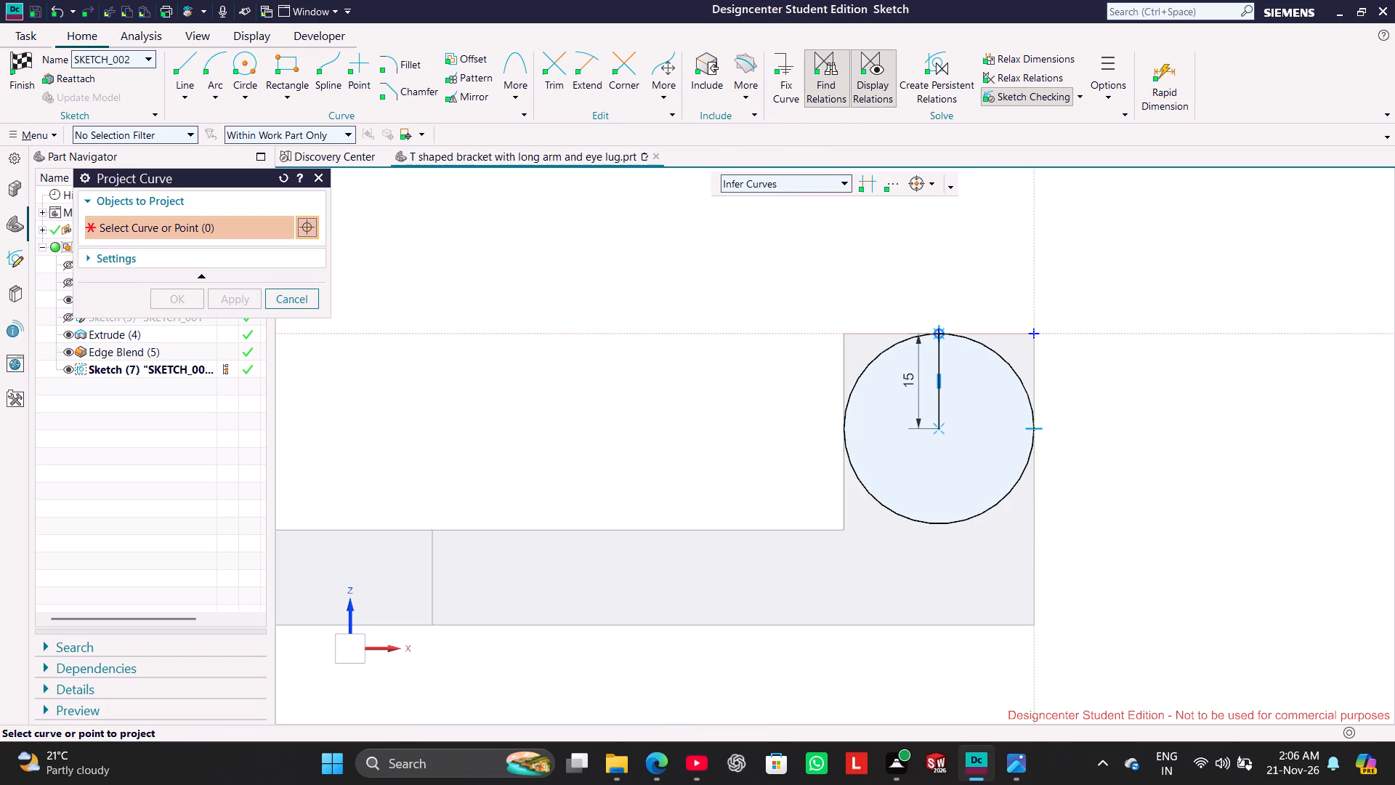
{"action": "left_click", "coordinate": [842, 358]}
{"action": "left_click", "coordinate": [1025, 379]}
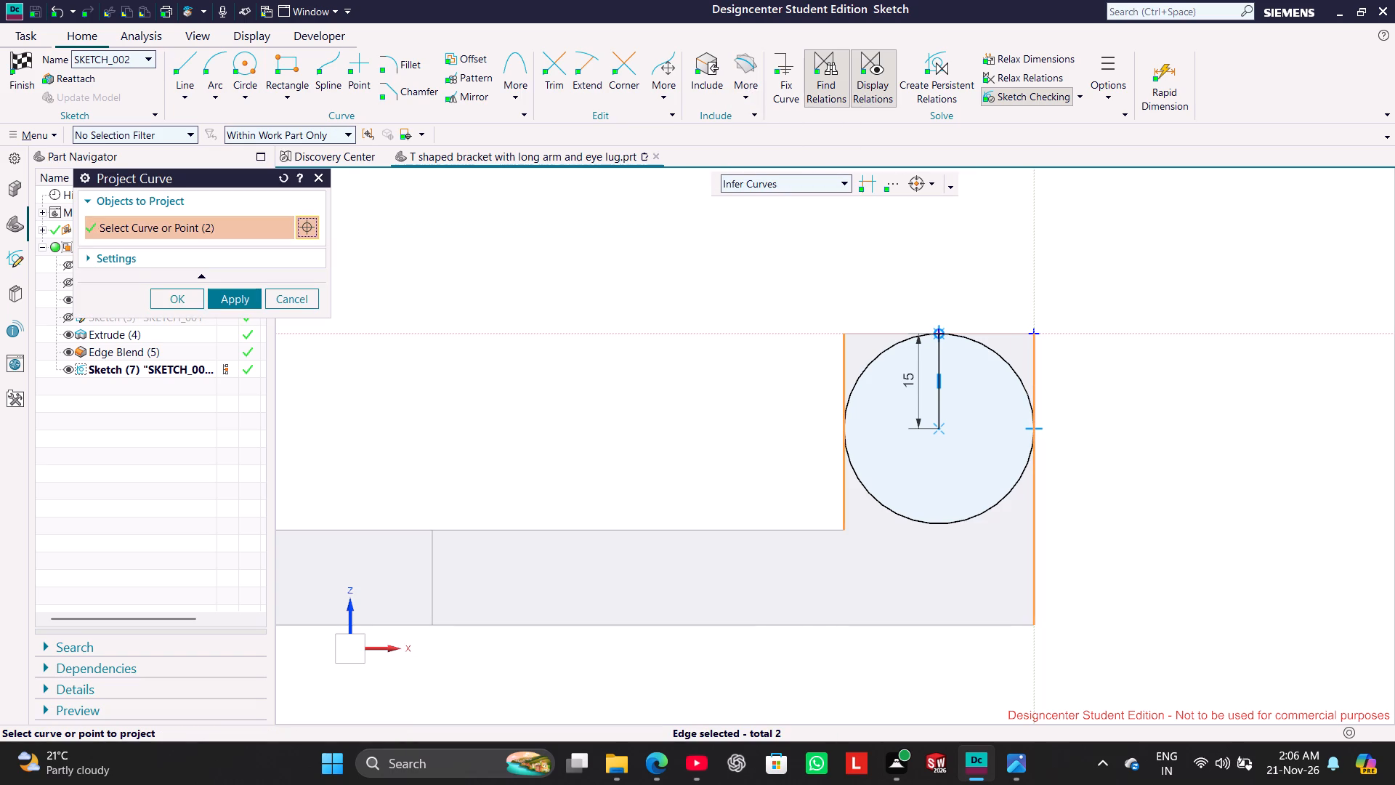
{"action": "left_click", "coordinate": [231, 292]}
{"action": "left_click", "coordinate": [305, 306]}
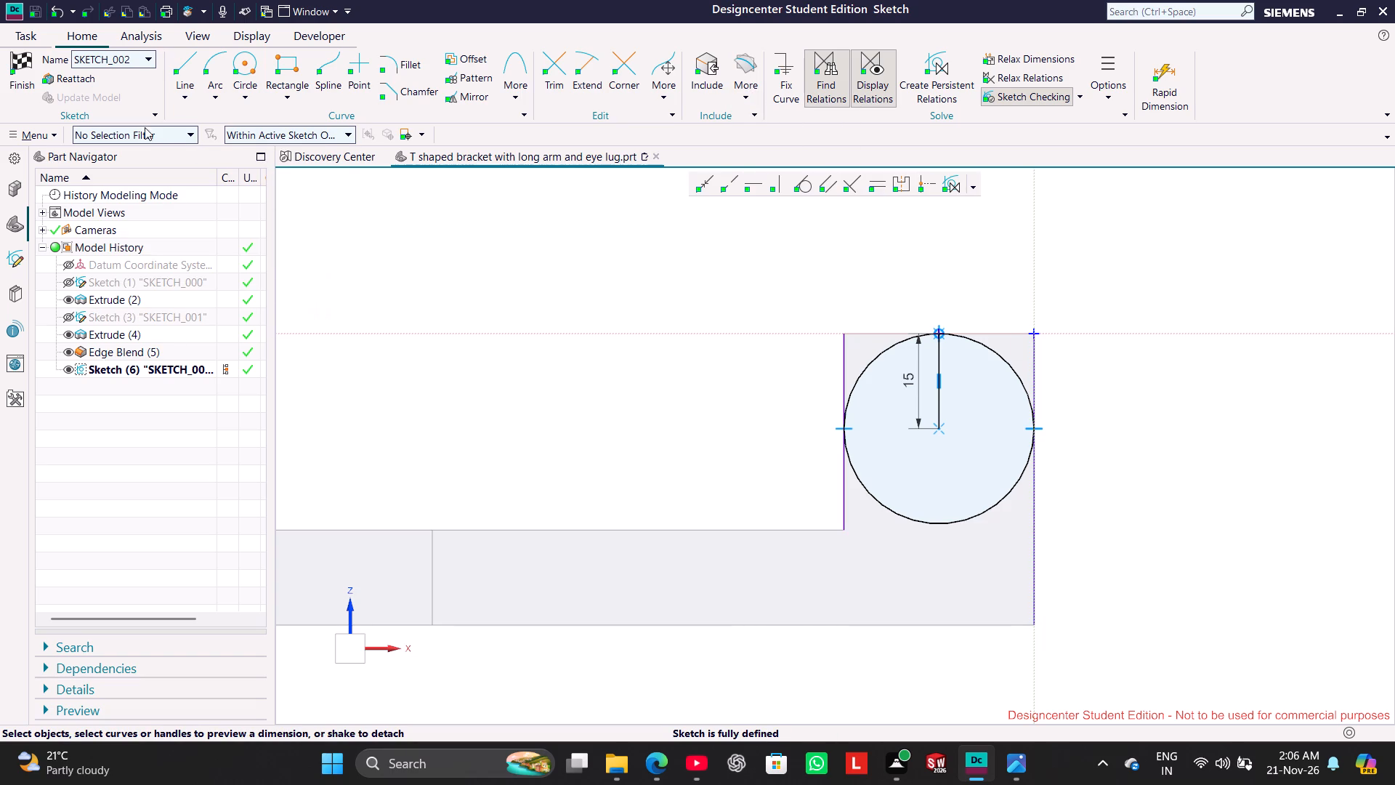
Draw a 30 mm horizontal line from its midpoint at the circle's centre, ending on the circle at the upright's outer edge.
{"action": "left_click", "coordinate": [198, 98]}
{"action": "left_click", "coordinate": [217, 134]}
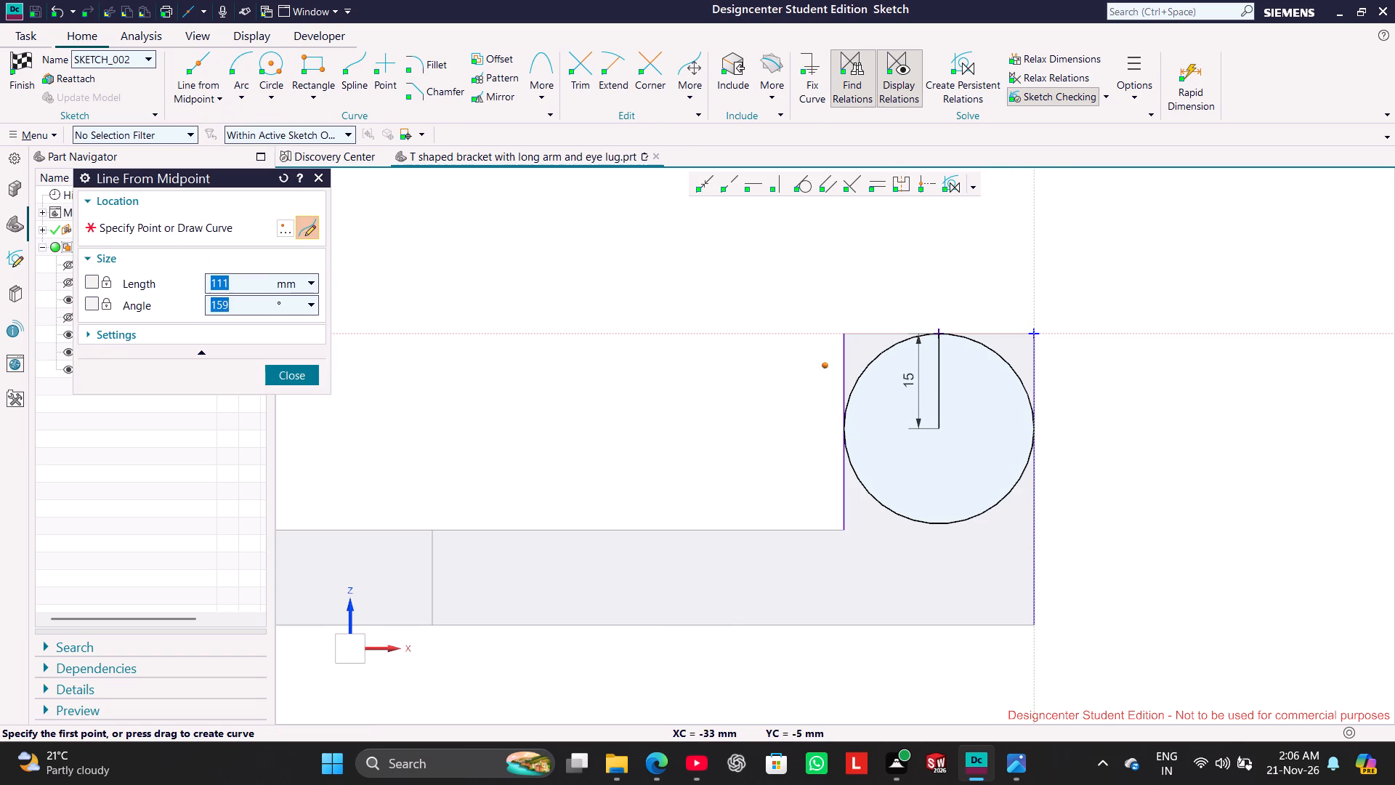
{"action": "left_click", "coordinate": [943, 422]}
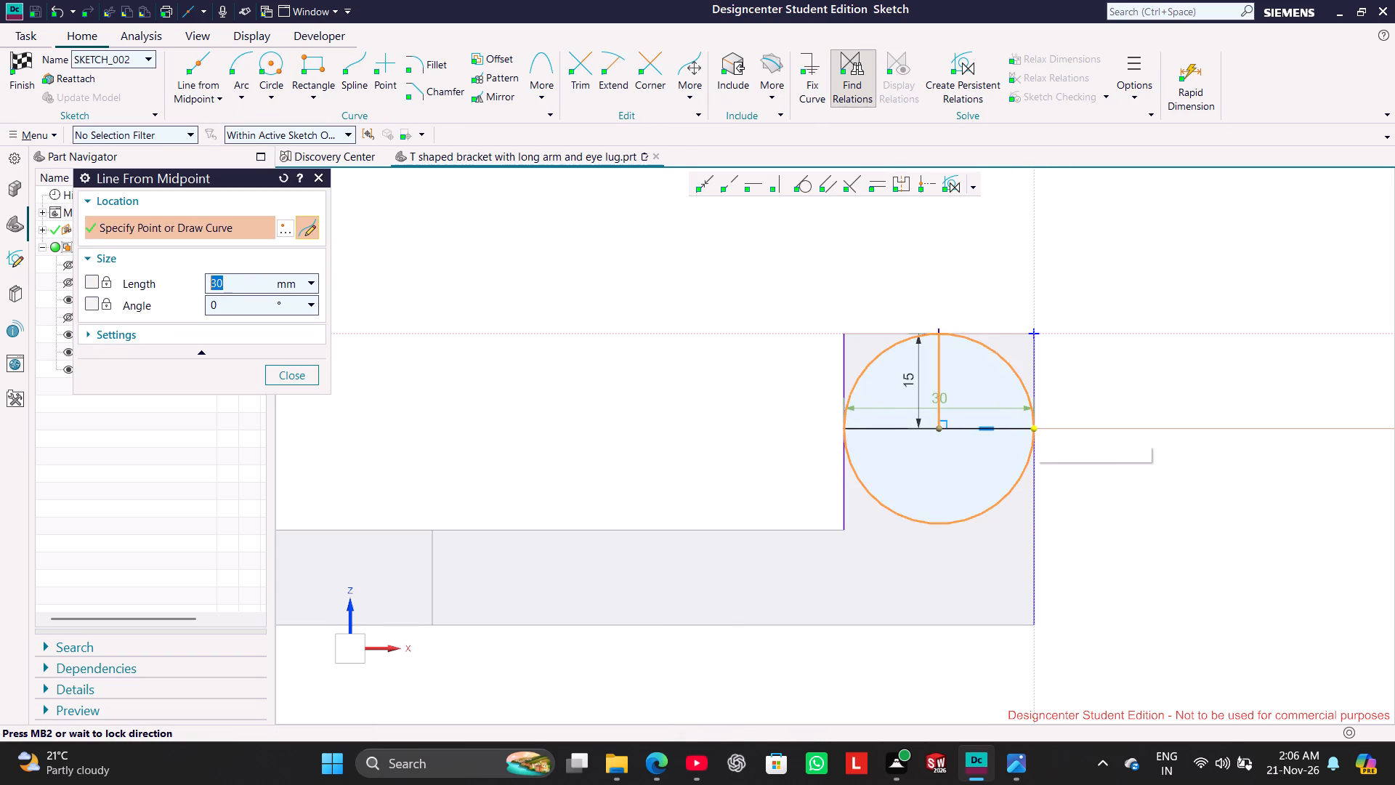
{"action": "left_click", "coordinate": [1035, 424]}
{"action": "left_click", "coordinate": [311, 374]}
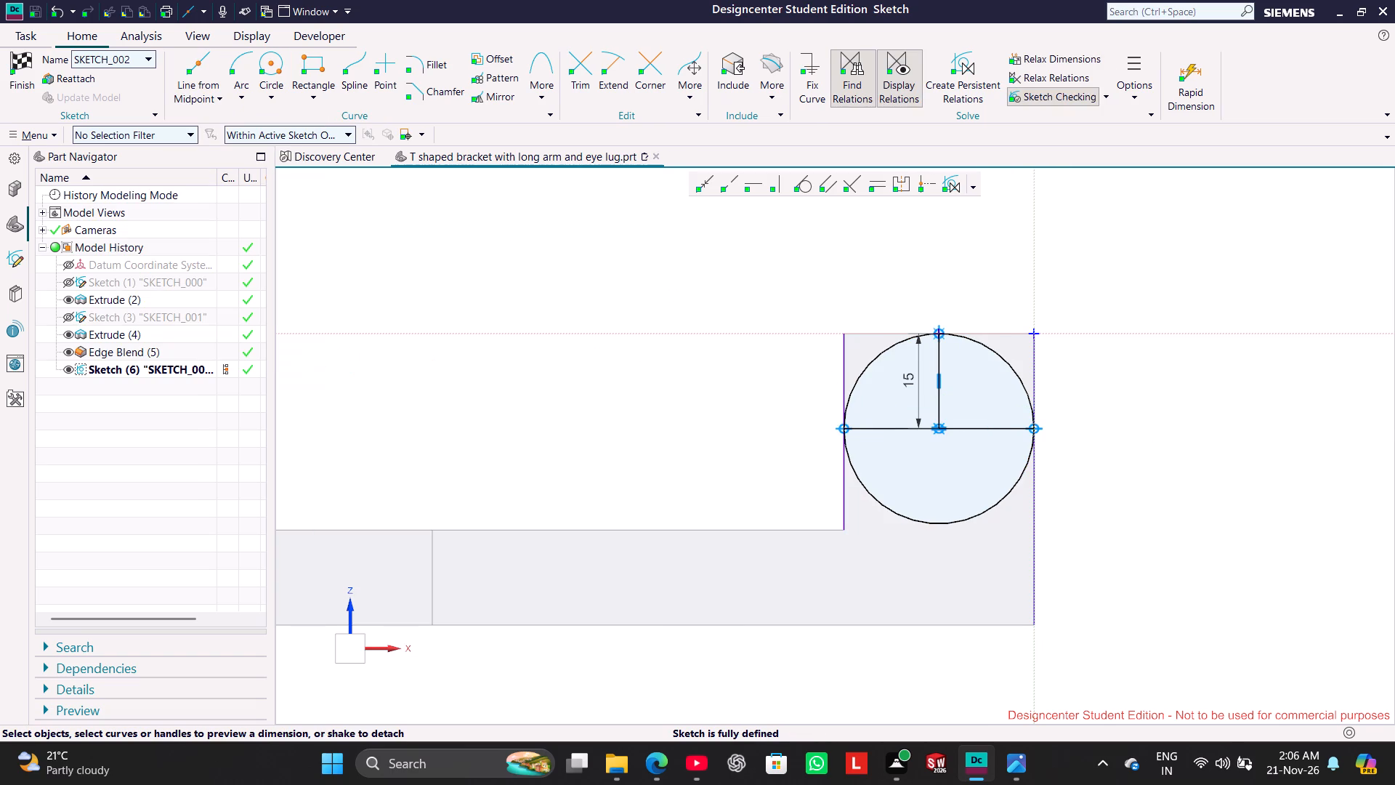
Trim away the circle's lower half and both projected vertical edges, leaving the upper semicircle closed by the horizontal line.
{"action": "left_click", "coordinate": [580, 71]}
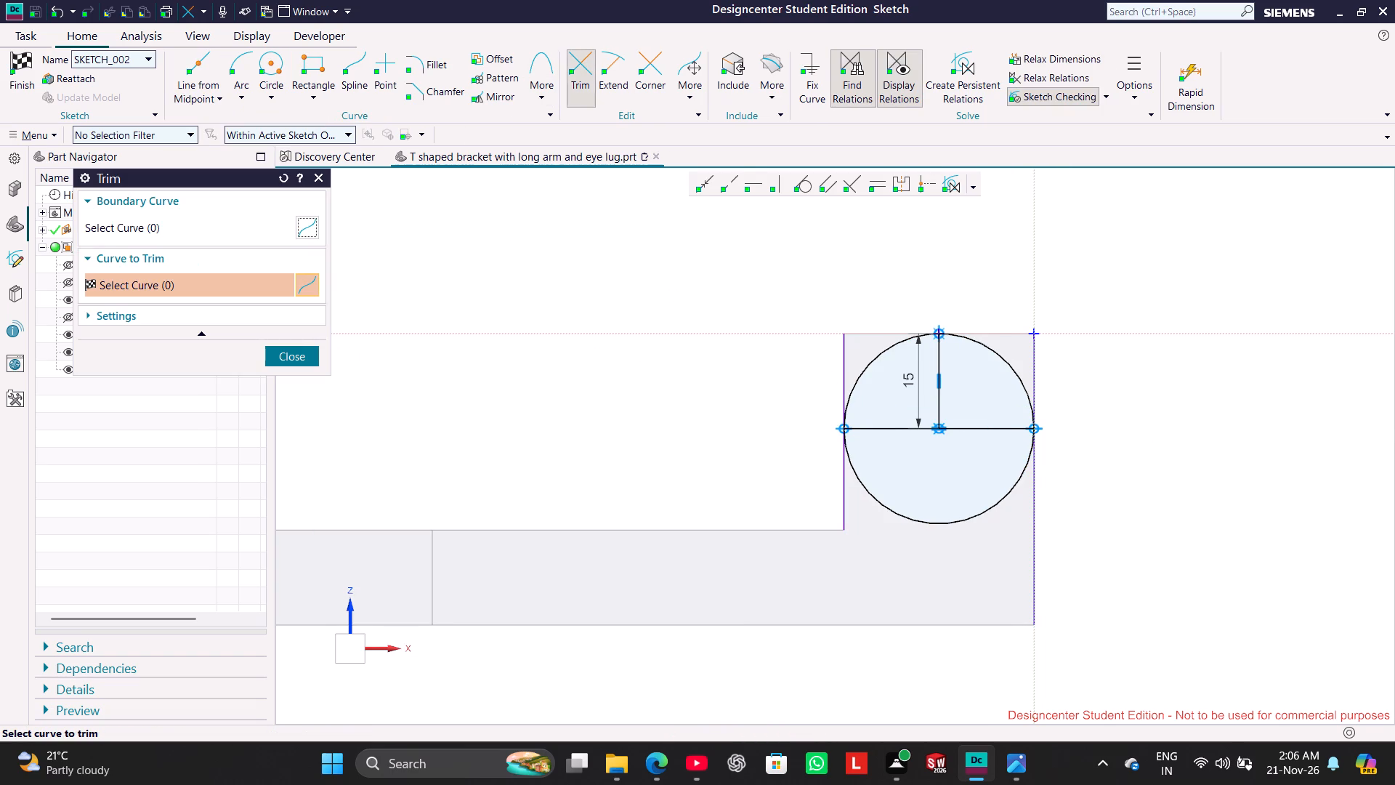
{"action": "left_click_drag", "start_coordinate": [1073, 492], "coordinate": [869, 473]}
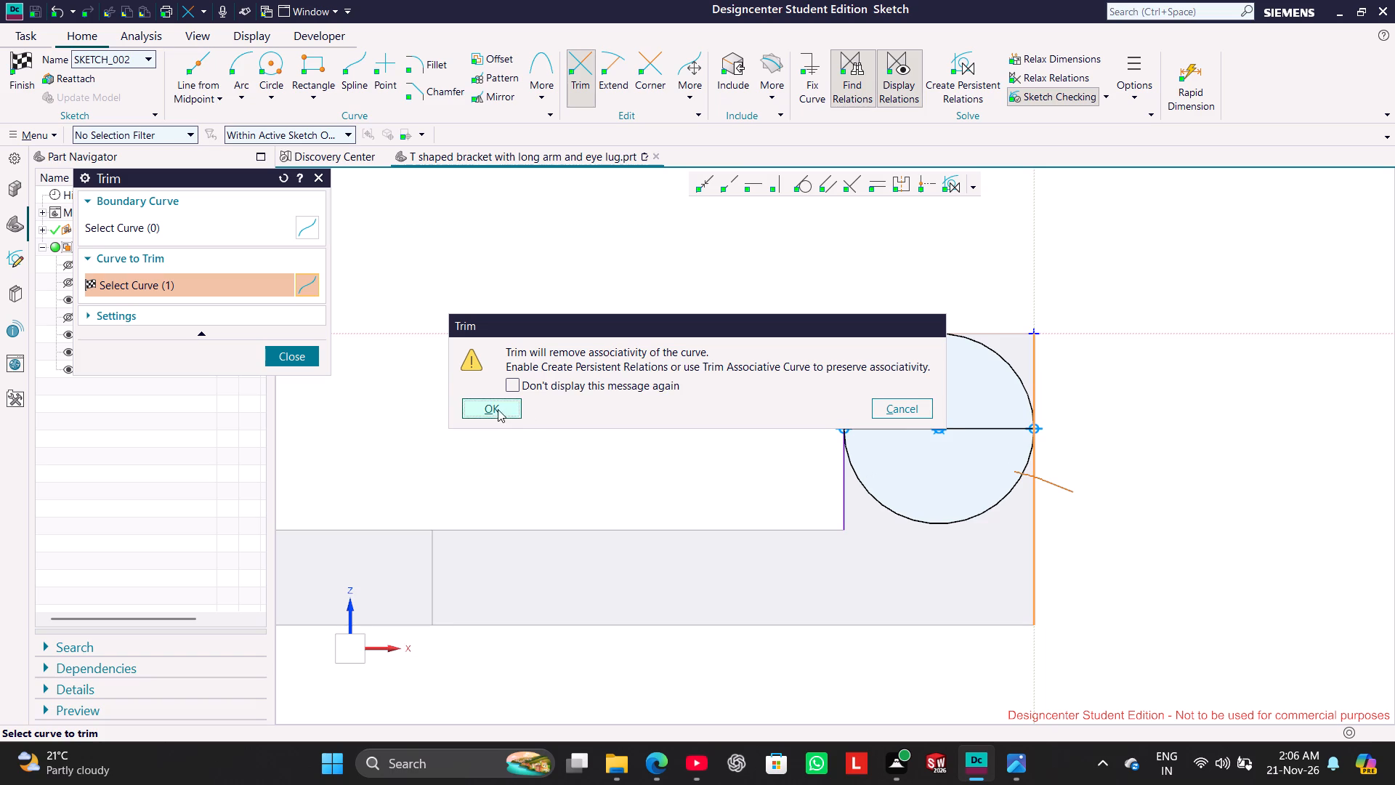
{"action": "left_click", "coordinate": [498, 409]}
{"action": "left_click_drag", "start_coordinate": [1002, 491], "coordinate": [781, 465]}
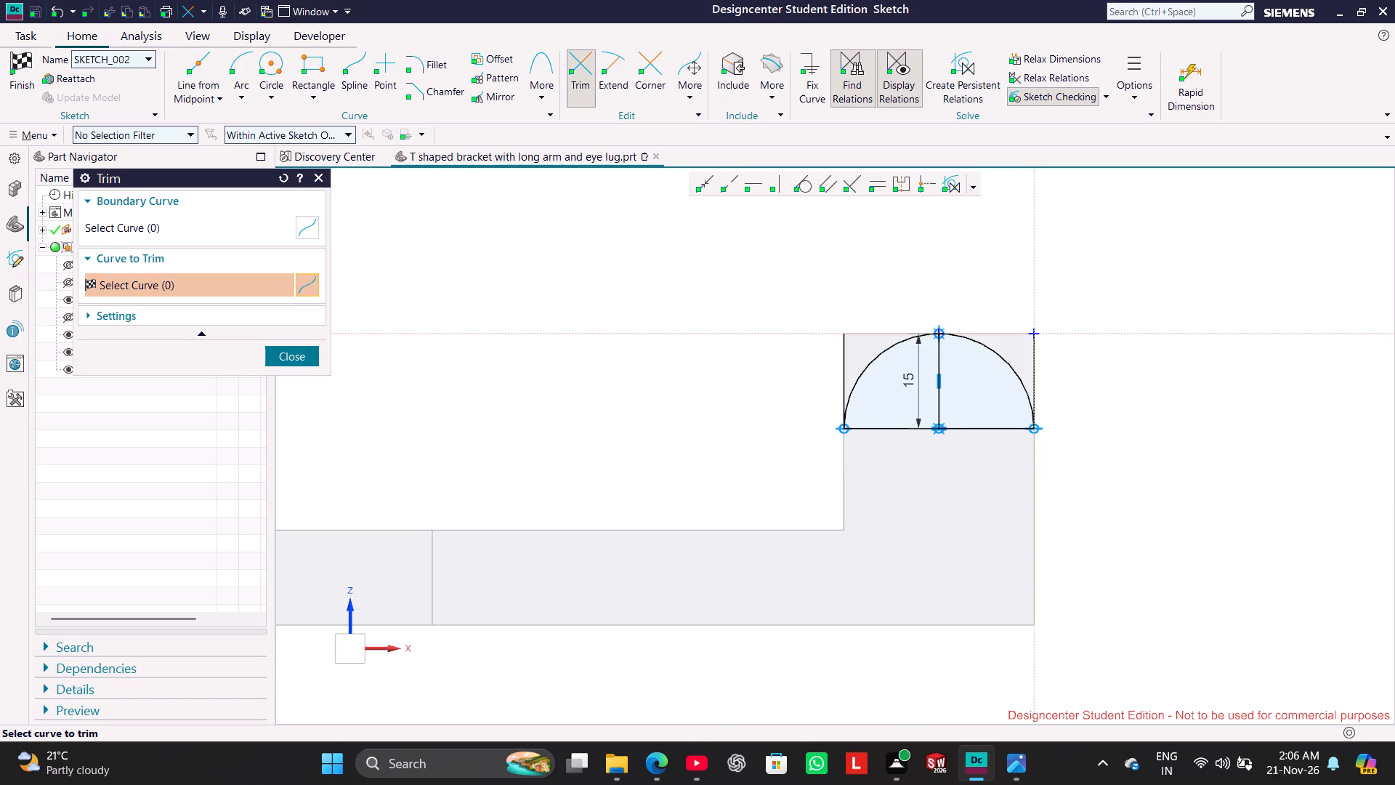
{"action": "left_click_drag", "start_coordinate": [815, 411], "coordinate": [855, 353]}
{"action": "left_click_drag", "start_coordinate": [1098, 405], "coordinate": [1025, 350]}
{"action": "left_click", "coordinate": [291, 349]}
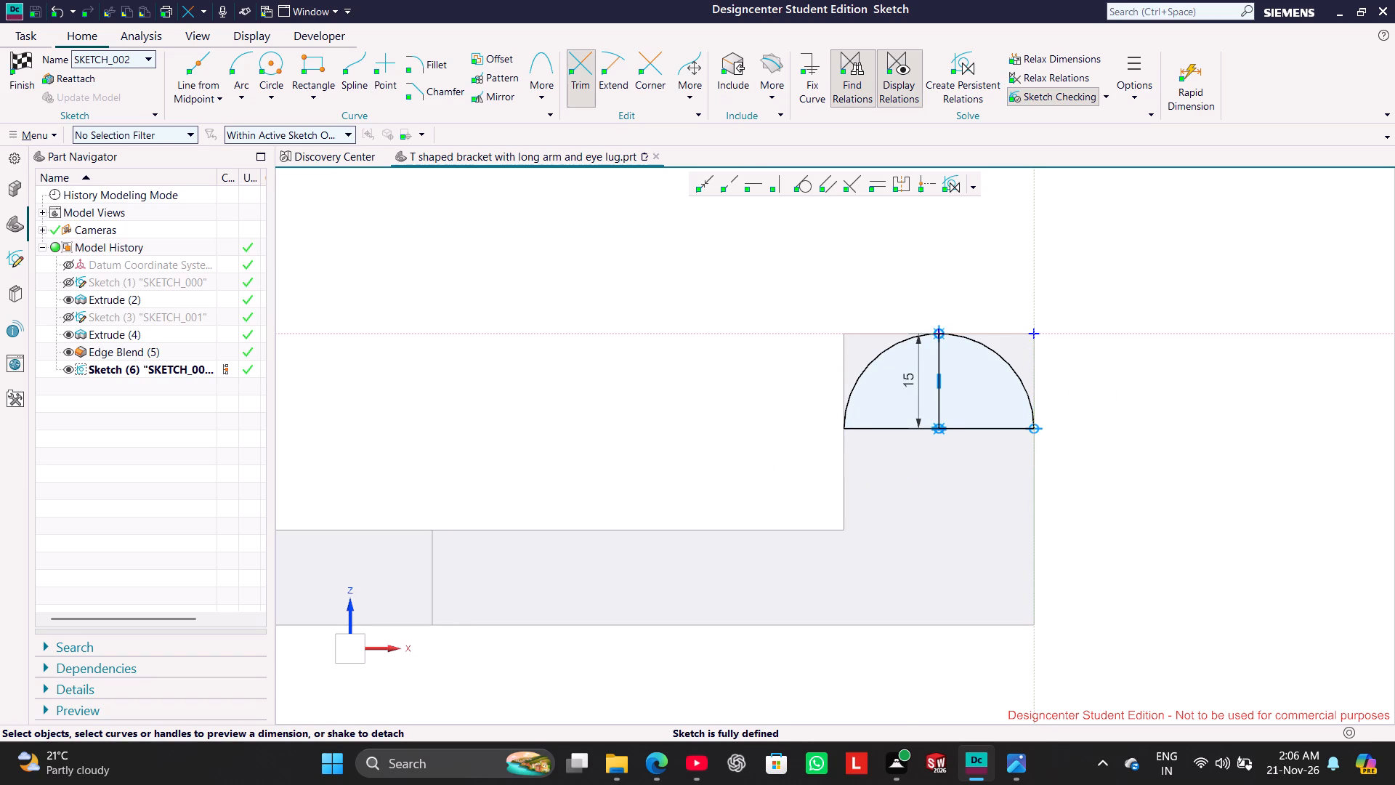
Consult the reference drawing for the eye hole and draw a 15 mm diameter circle centred on the semicircle's centre.
{"action": "left_click", "coordinate": [1009, 761]}
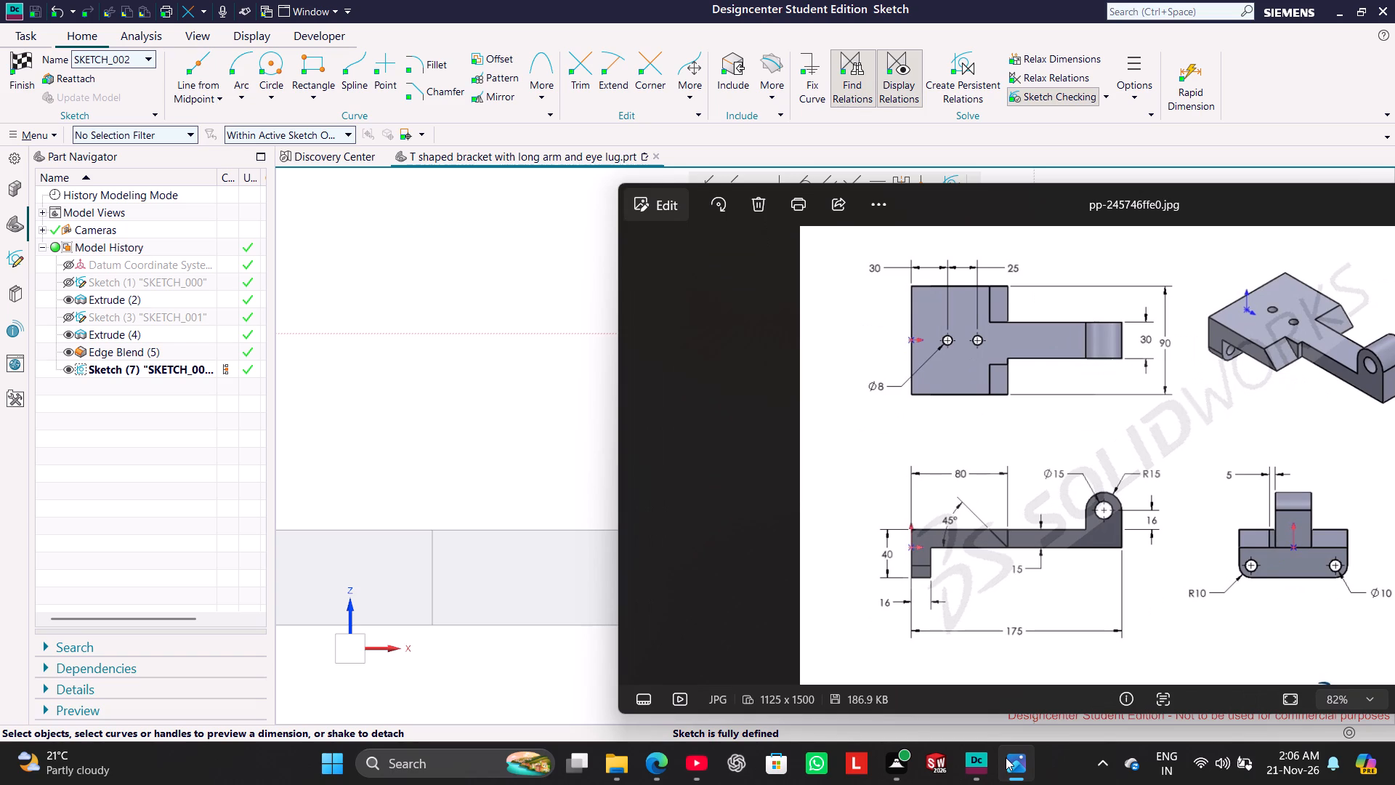
{"action": "left_click", "coordinate": [1006, 757]}
{"action": "left_click", "coordinate": [267, 66]}
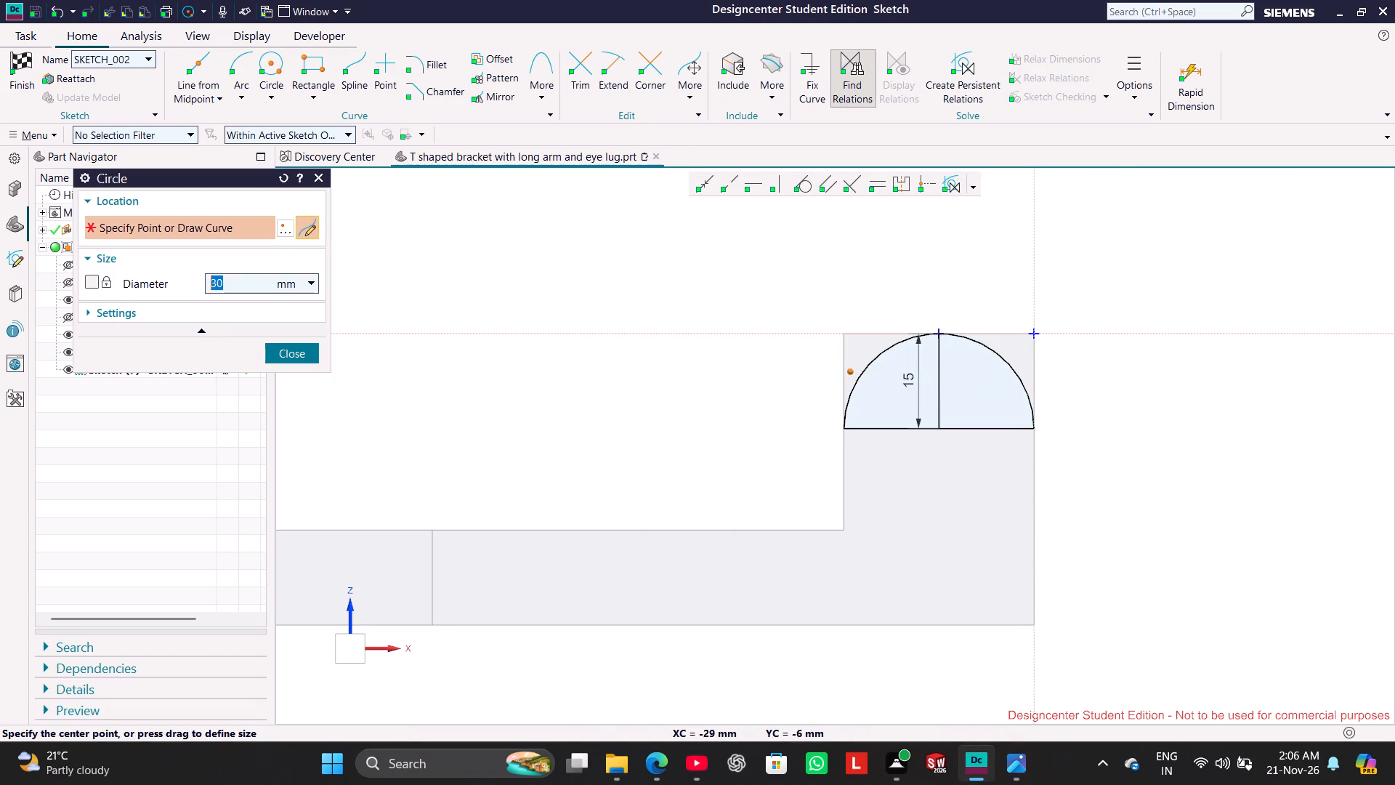
{"action": "left_click", "coordinate": [947, 427]}
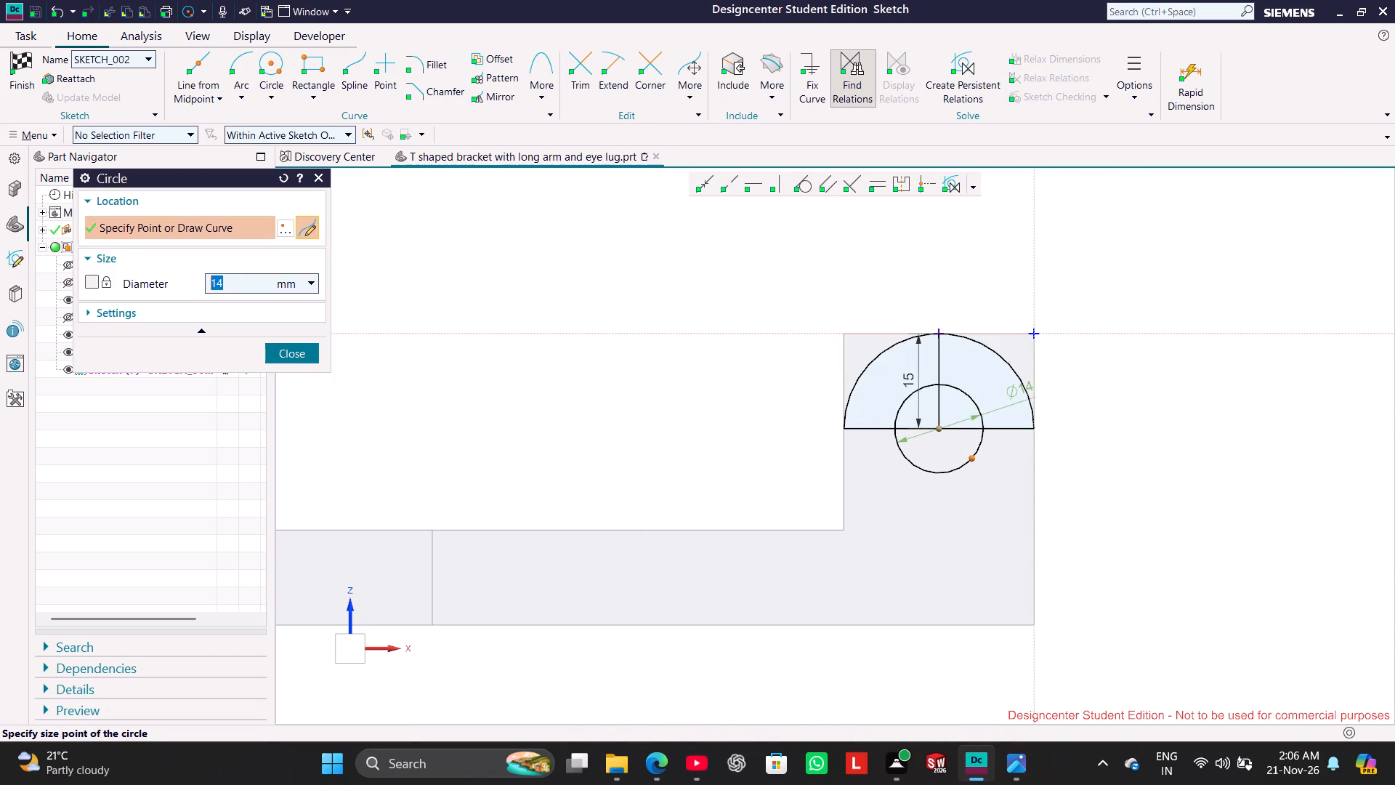
{"action": "type", "text": "15"}
{"action": "key", "text": "Return"}
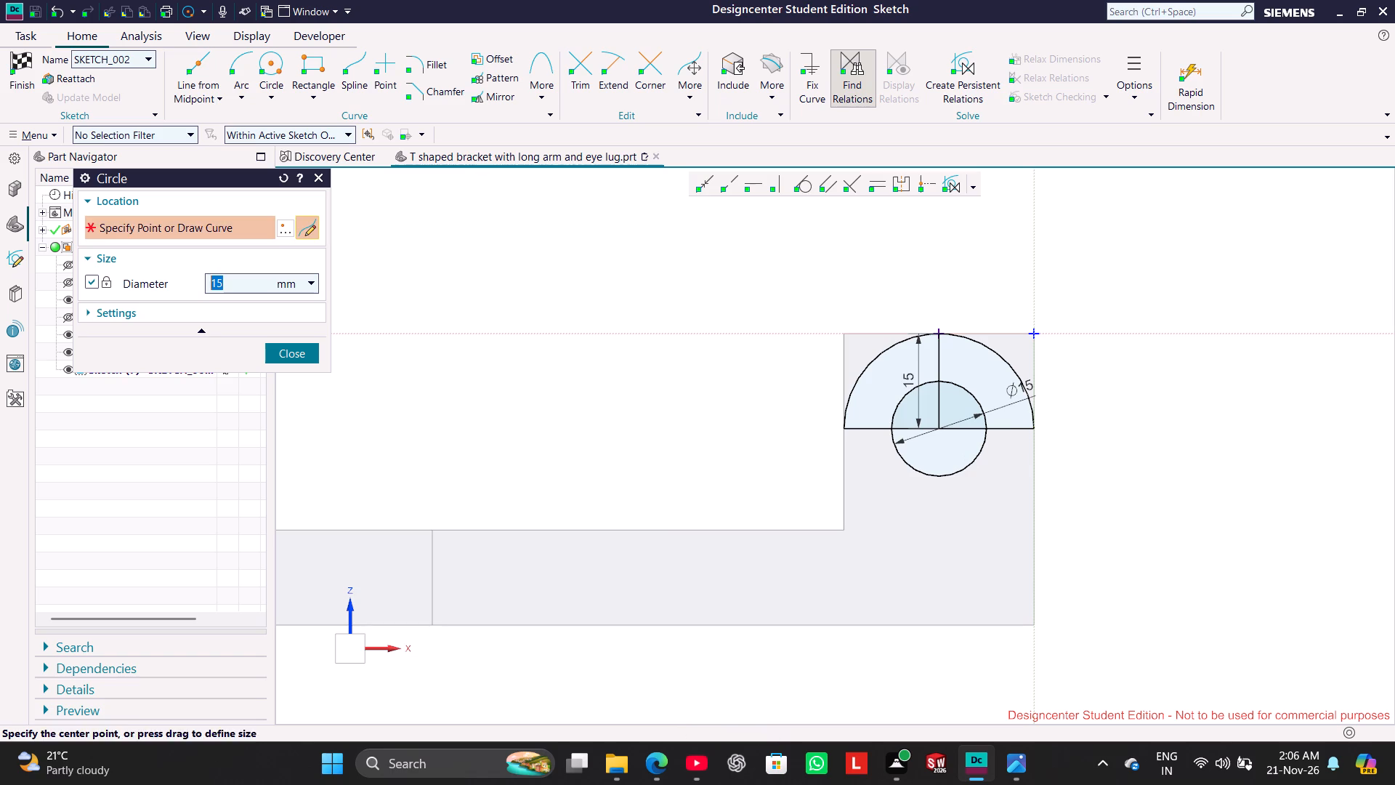
{"action": "left_click", "coordinate": [308, 350]}
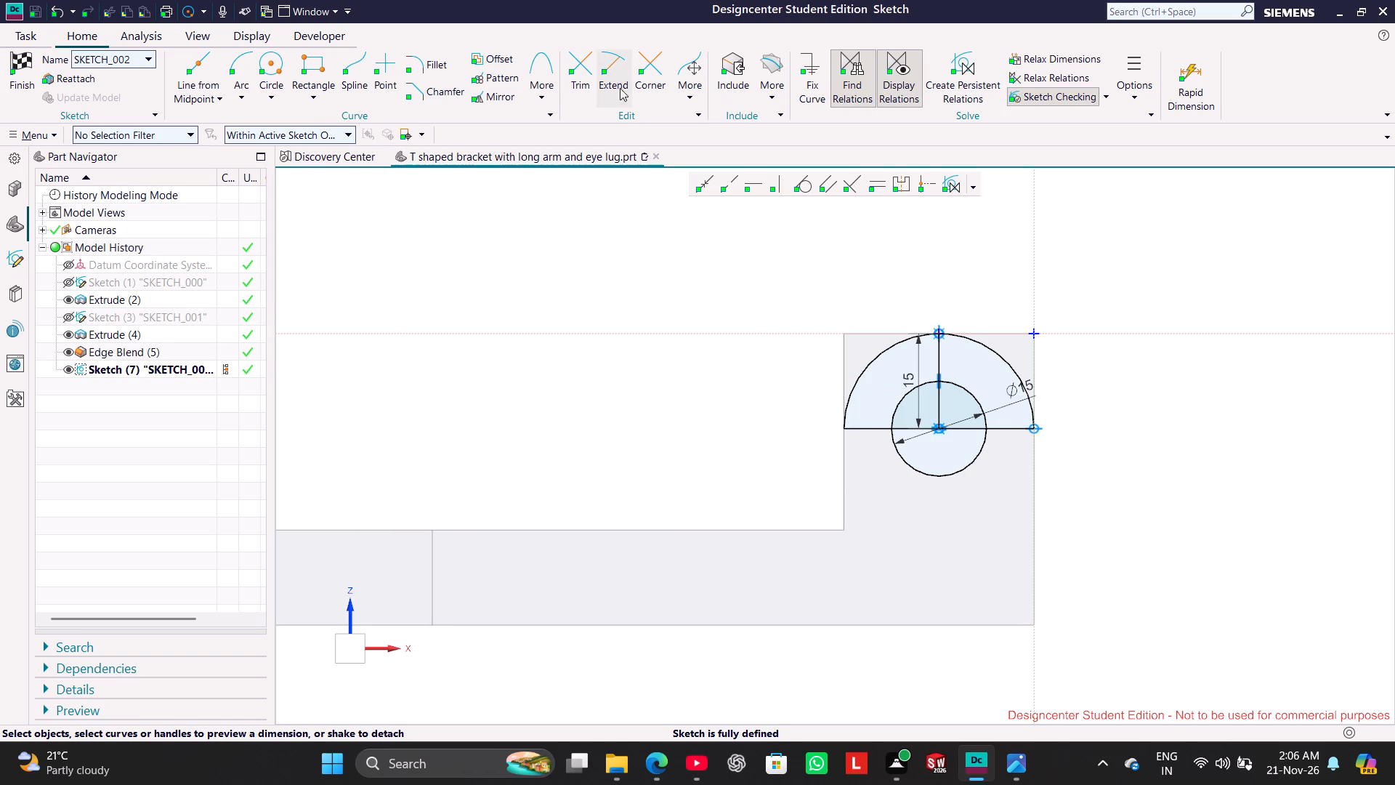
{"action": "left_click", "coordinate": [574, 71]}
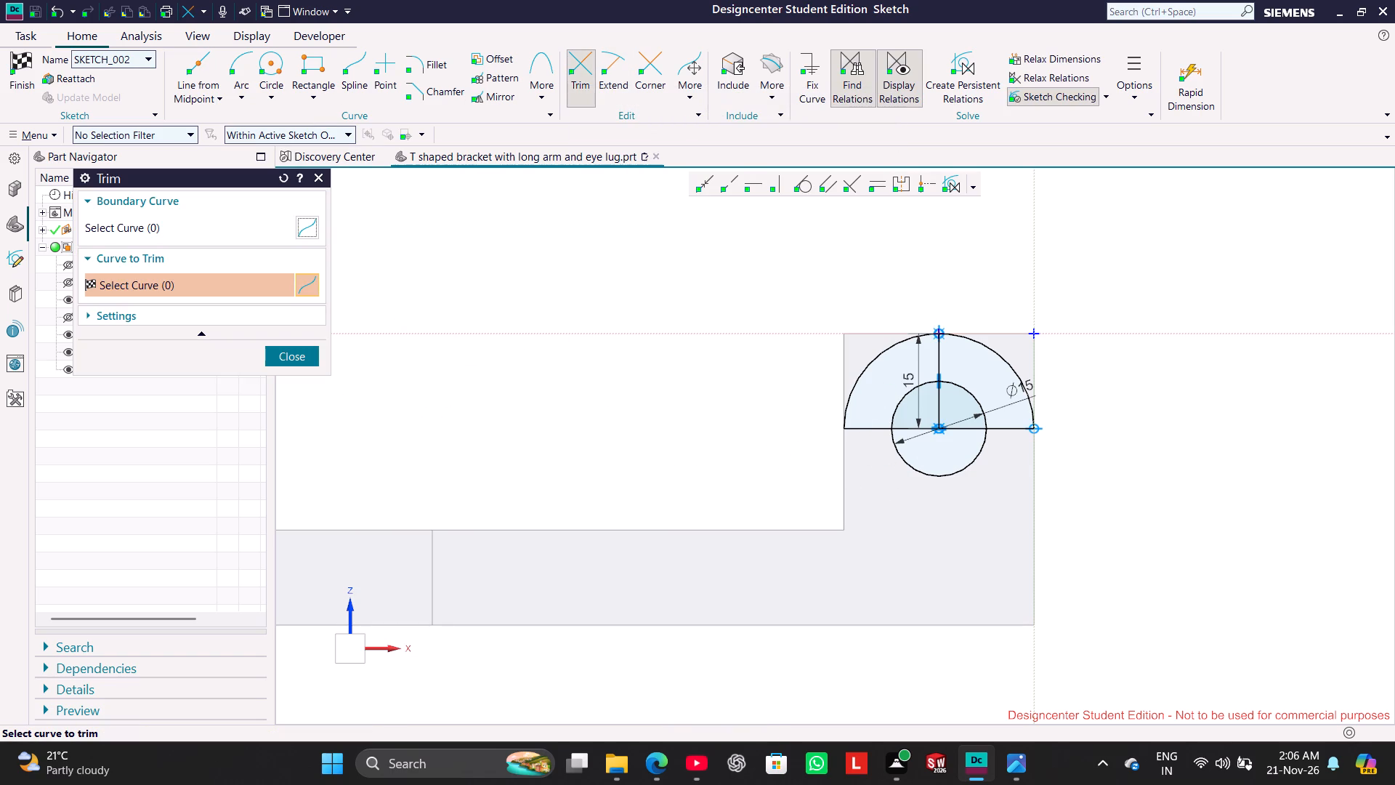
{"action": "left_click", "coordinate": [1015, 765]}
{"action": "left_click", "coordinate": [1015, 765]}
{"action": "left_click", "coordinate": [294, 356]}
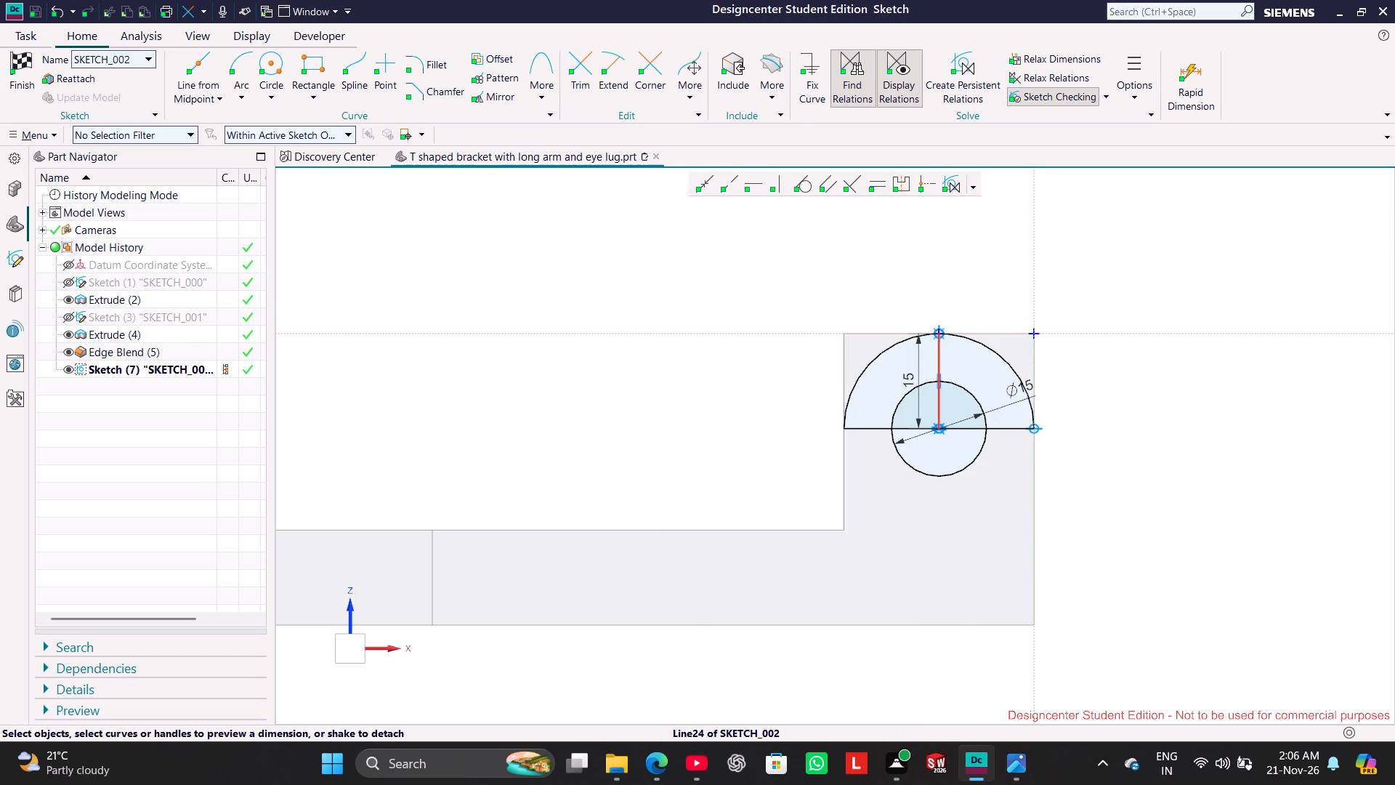
Convert the vertical 15 mm centre line to a reference line.
{"action": "right_click", "coordinate": [938, 361]}
{"action": "left_click", "coordinate": [955, 345]}
{"action": "left_click", "coordinate": [605, 403]}
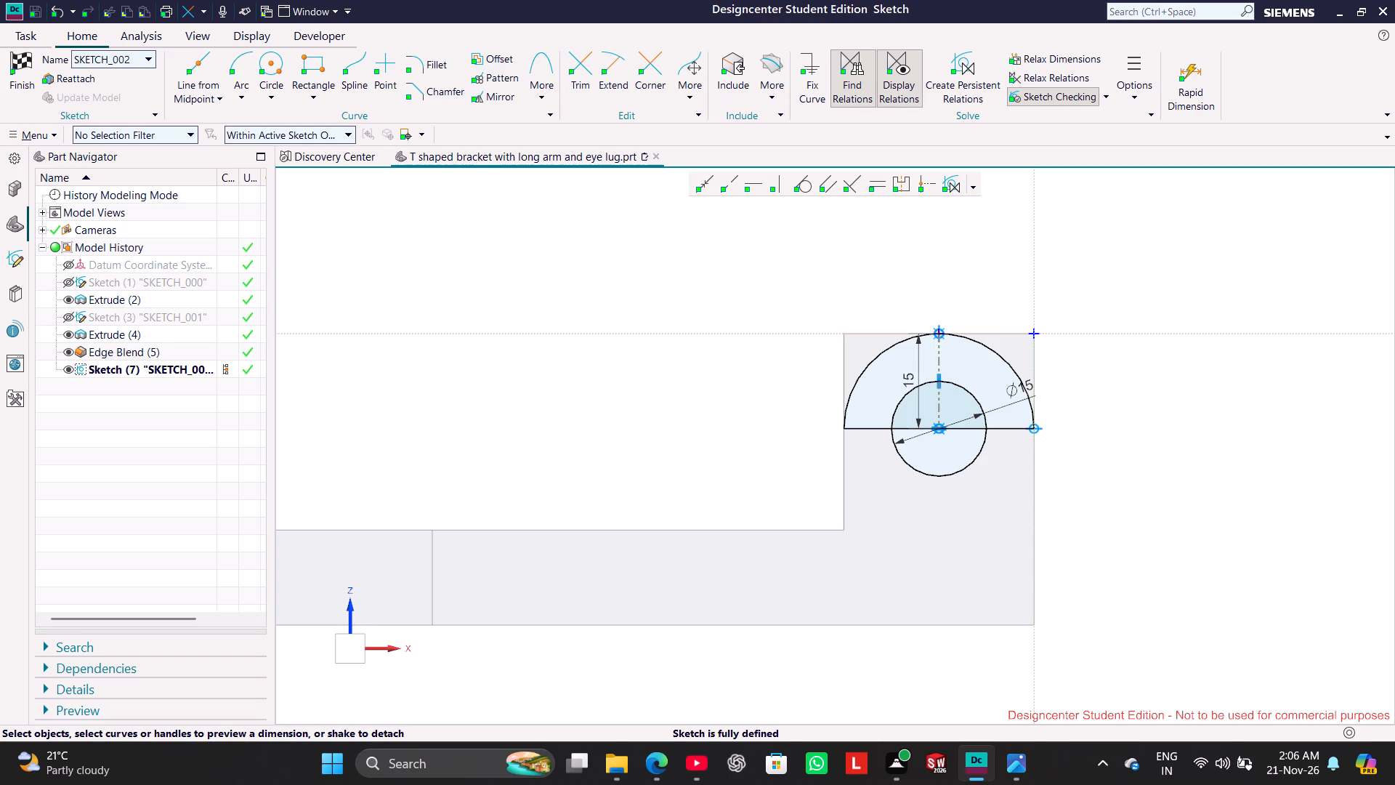
Trim the part of the horizontal line that lies inside the 15 mm circle.
{"action": "left_click", "coordinate": [578, 75]}
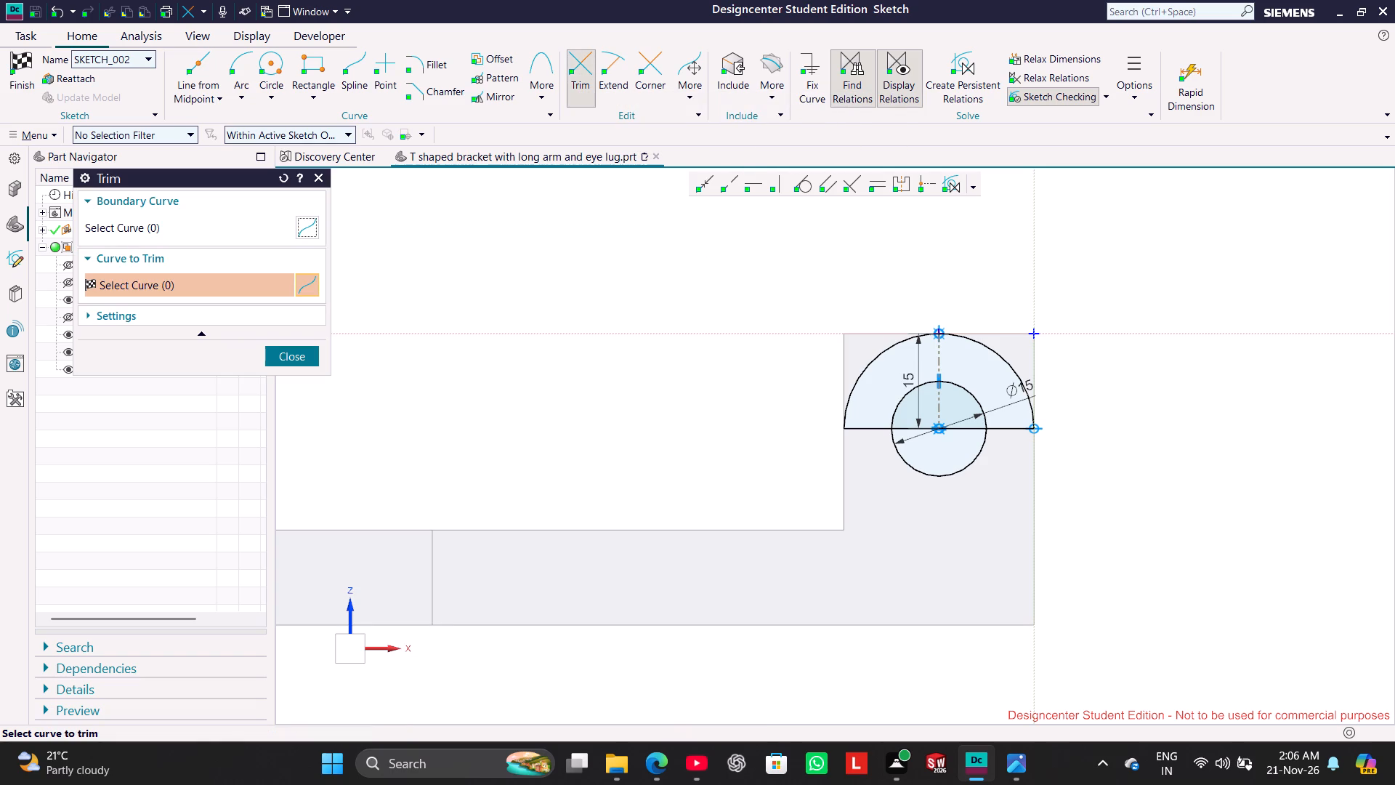
{"action": "left_click_drag", "start_coordinate": [955, 451], "coordinate": [967, 425]}
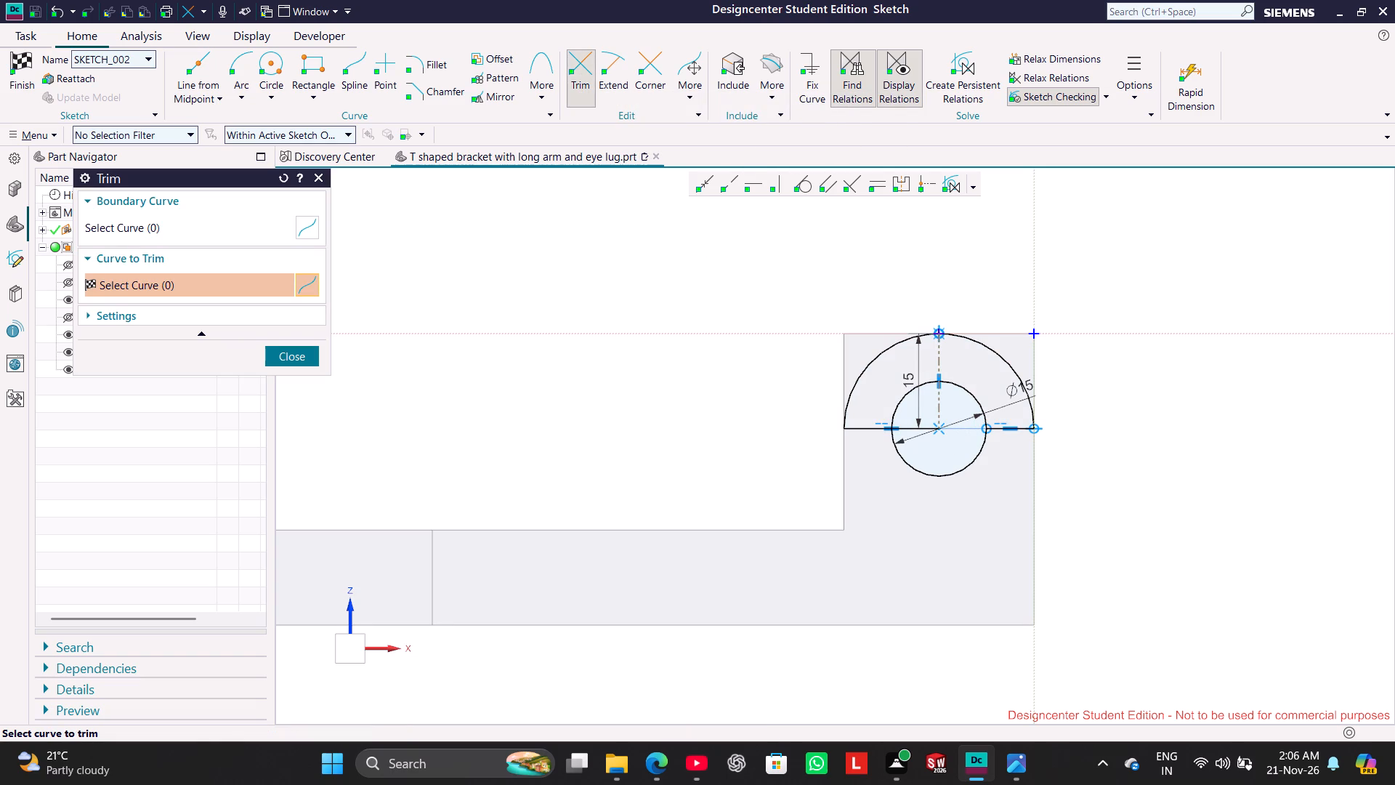
{"action": "scroll", "coordinate": [923, 431], "scroll_direction": "up", "scroll_amount": 6}
{"action": "left_click_drag", "start_coordinate": [855, 425], "coordinate": [844, 374]}
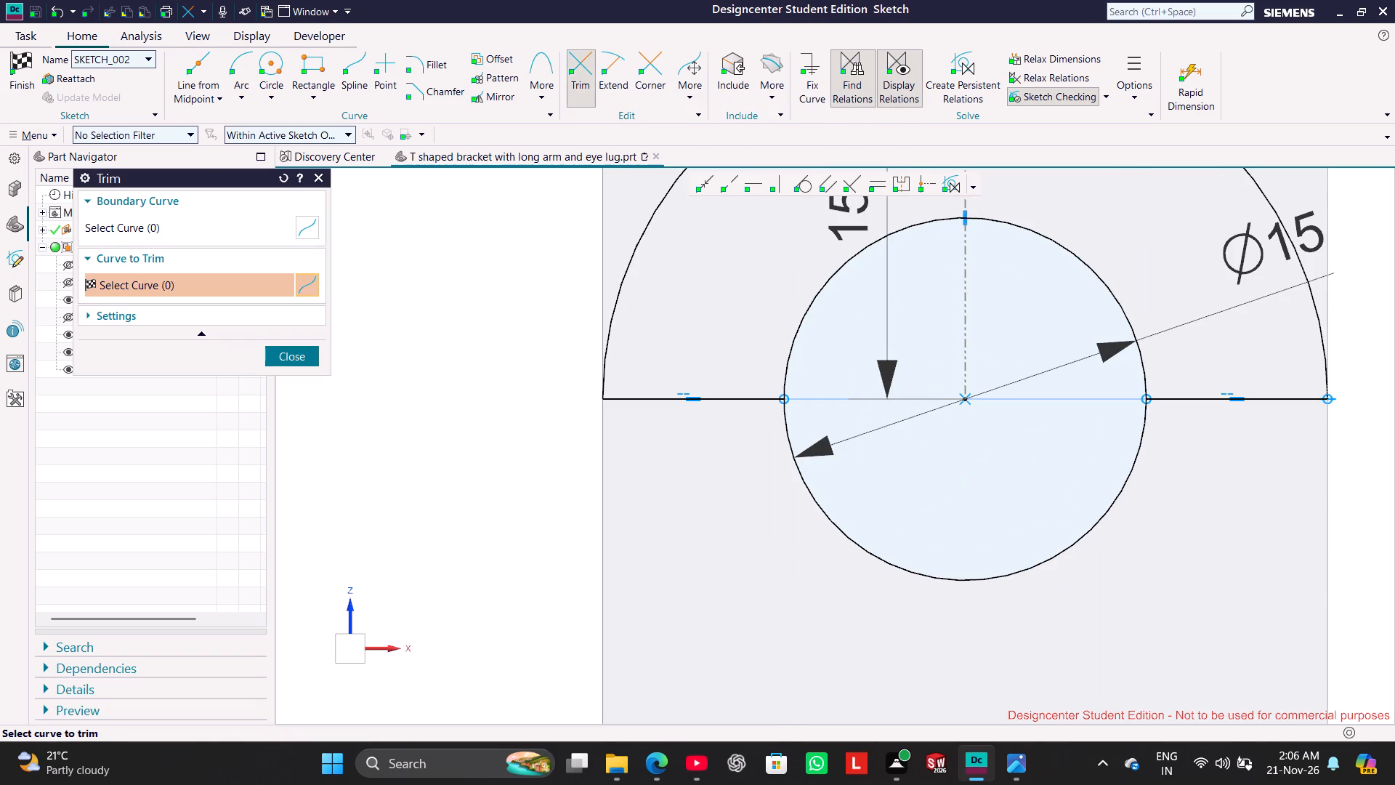
Project the upright's outer vertical edge, top edge and inner vertical edge into the eye lug sketch.
{"action": "scroll", "coordinate": [1094, 303], "scroll_direction": "down", "scroll_amount": 3}
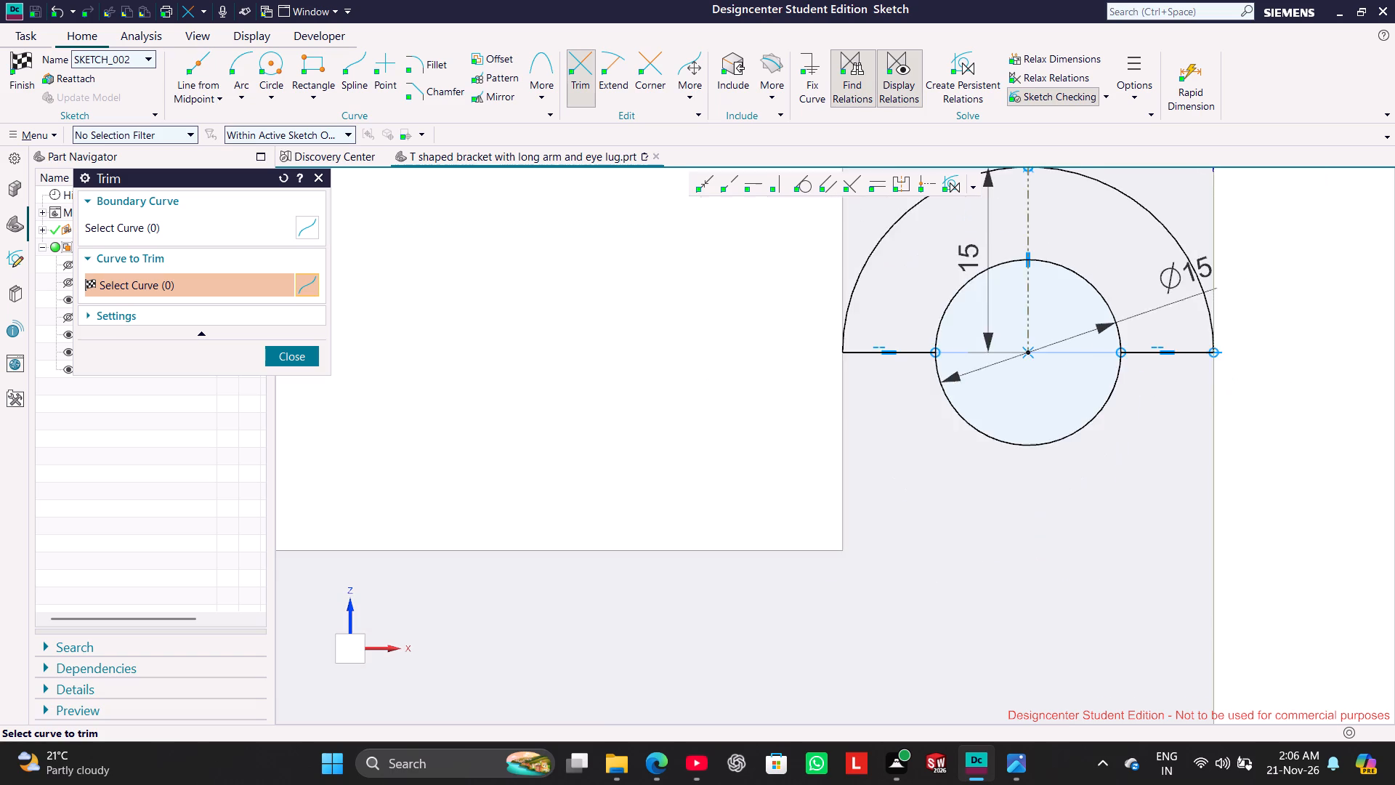
{"action": "scroll", "coordinate": [1094, 304], "scroll_direction": "down", "scroll_amount": 2}
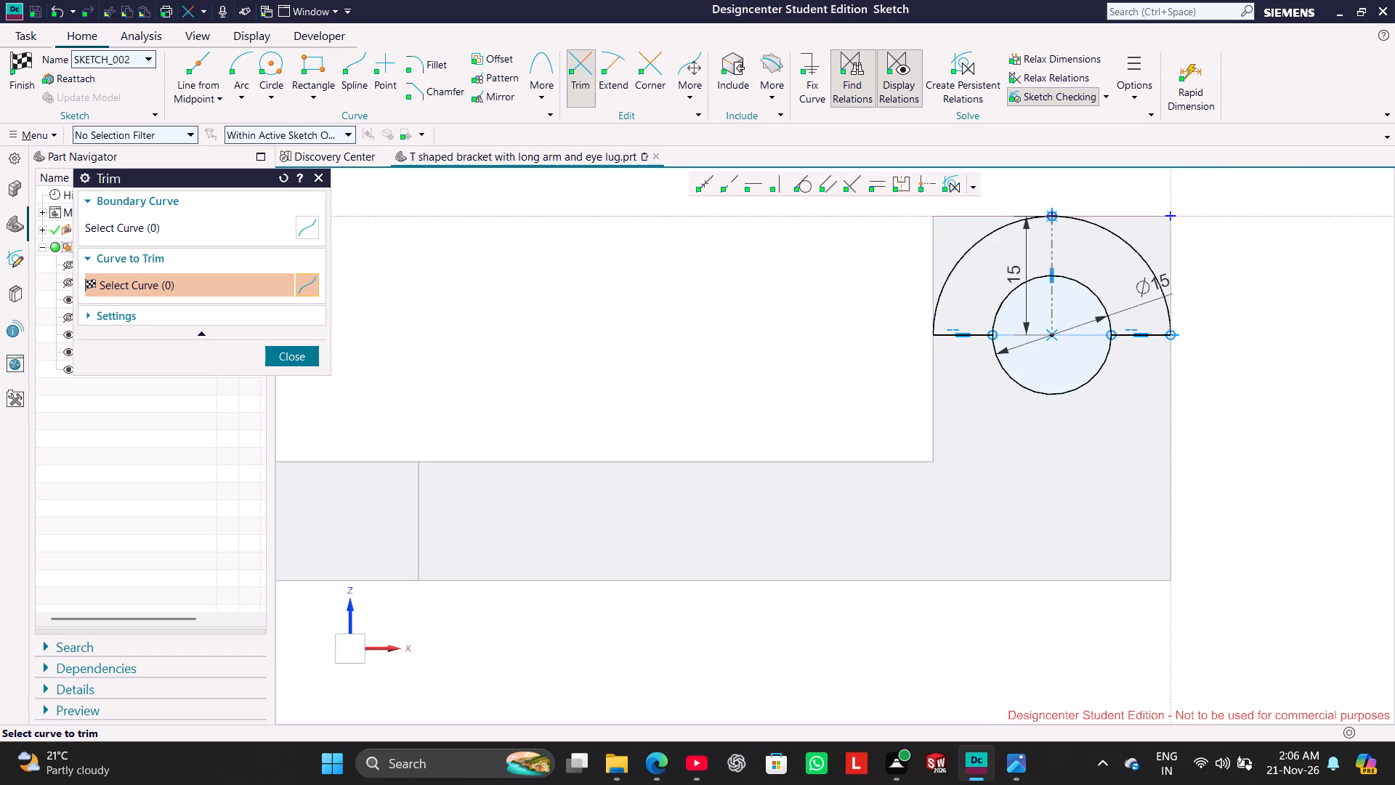
{"action": "scroll", "coordinate": [1097, 272], "scroll_direction": "up", "scroll_amount": 1}
{"action": "scroll", "coordinate": [1152, 204], "scroll_direction": "up", "scroll_amount": 3}
{"action": "scroll", "coordinate": [1205, 217], "scroll_direction": "down", "scroll_amount": 4}
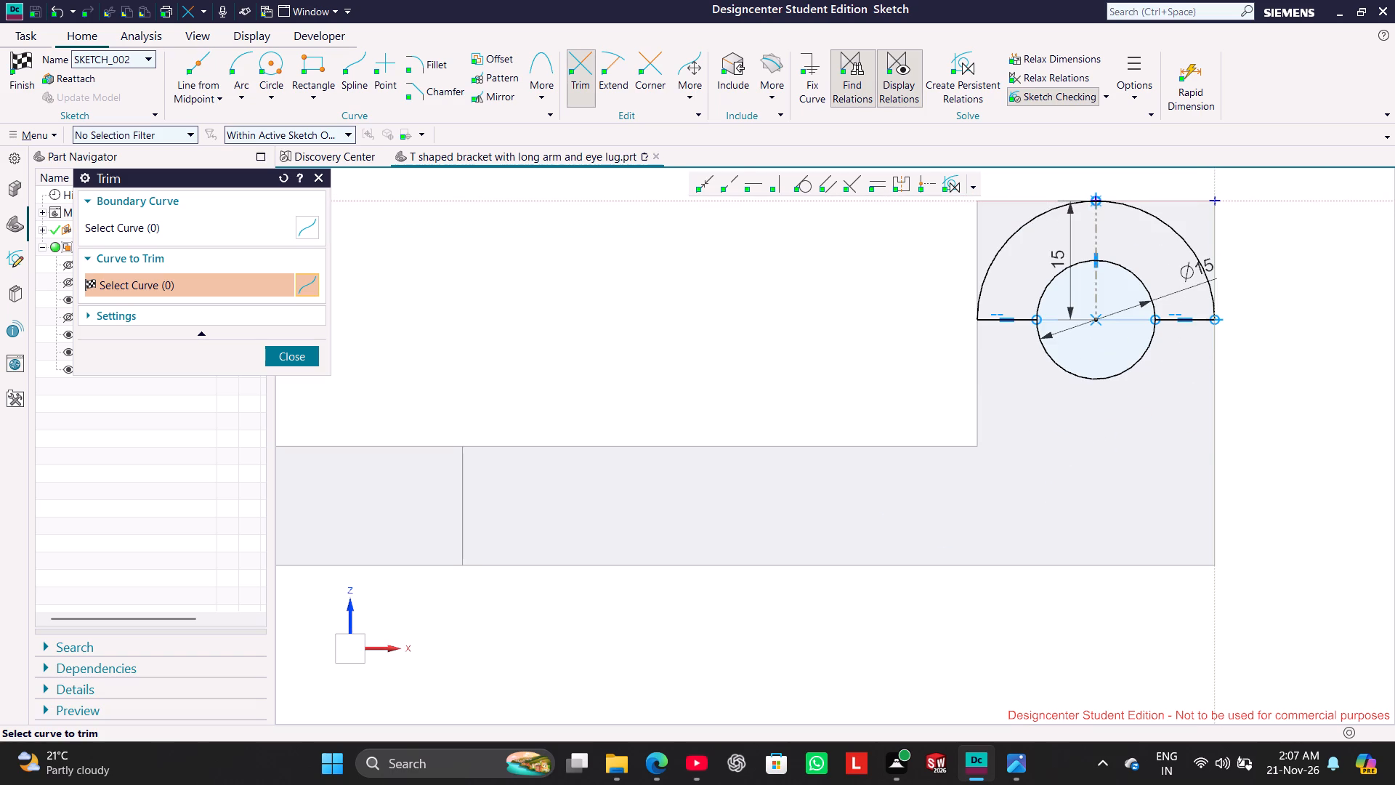
{"action": "middle_click_drag", "start_coordinate": [490, 317], "coordinate": [406, 411], "text": "shift"}
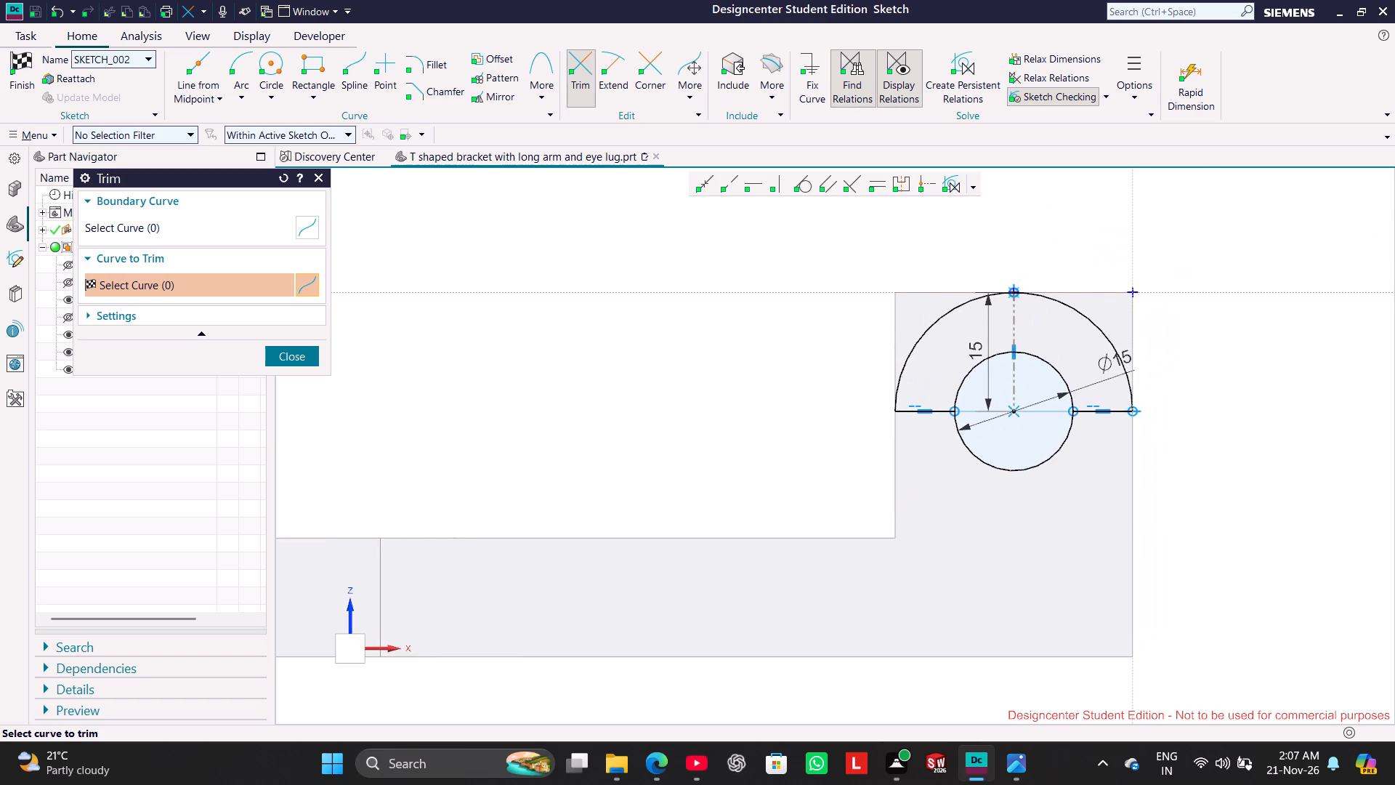
{"action": "middle_click_drag", "start_coordinate": [406, 411], "coordinate": [398, 420], "text": "shift"}
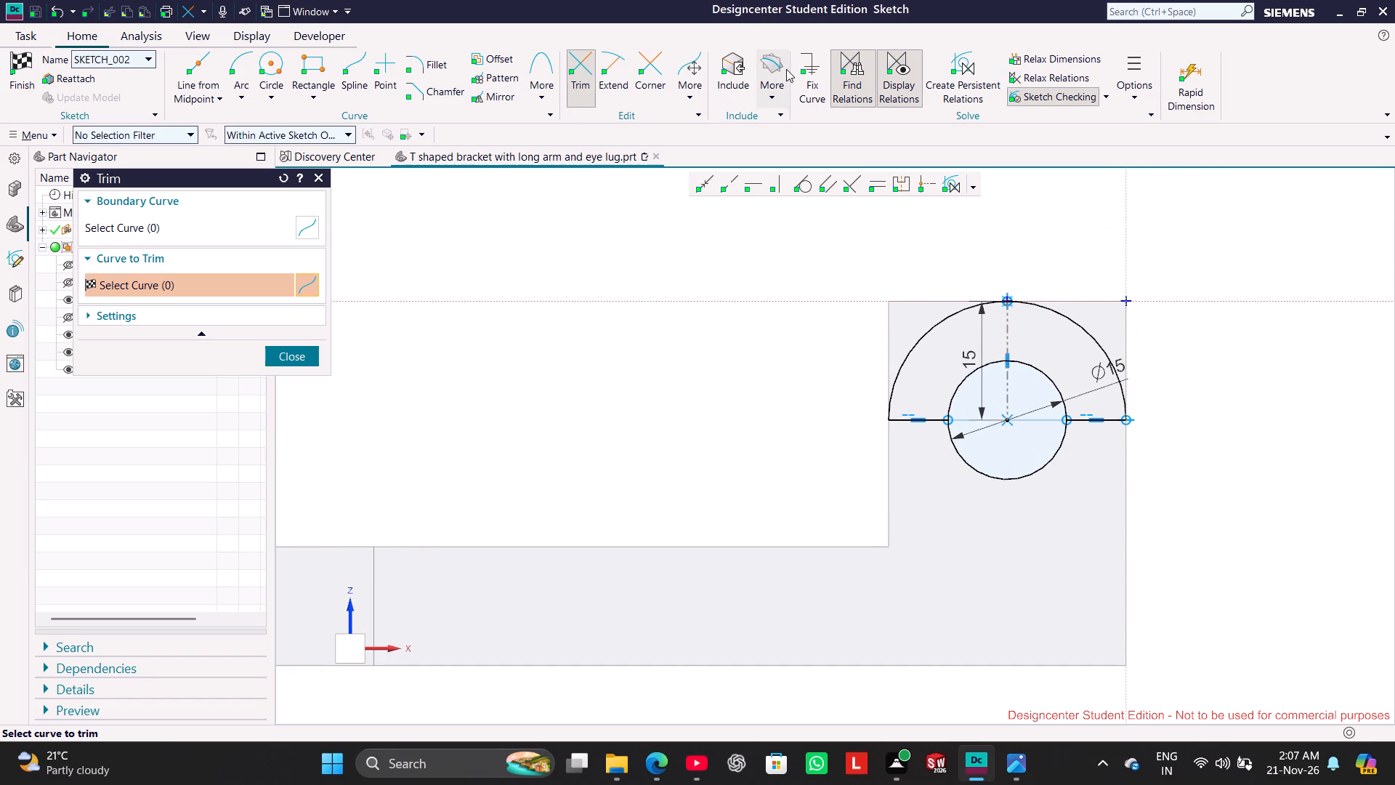
{"action": "left_click", "coordinate": [784, 68]}
{"action": "left_click", "coordinate": [795, 134]}
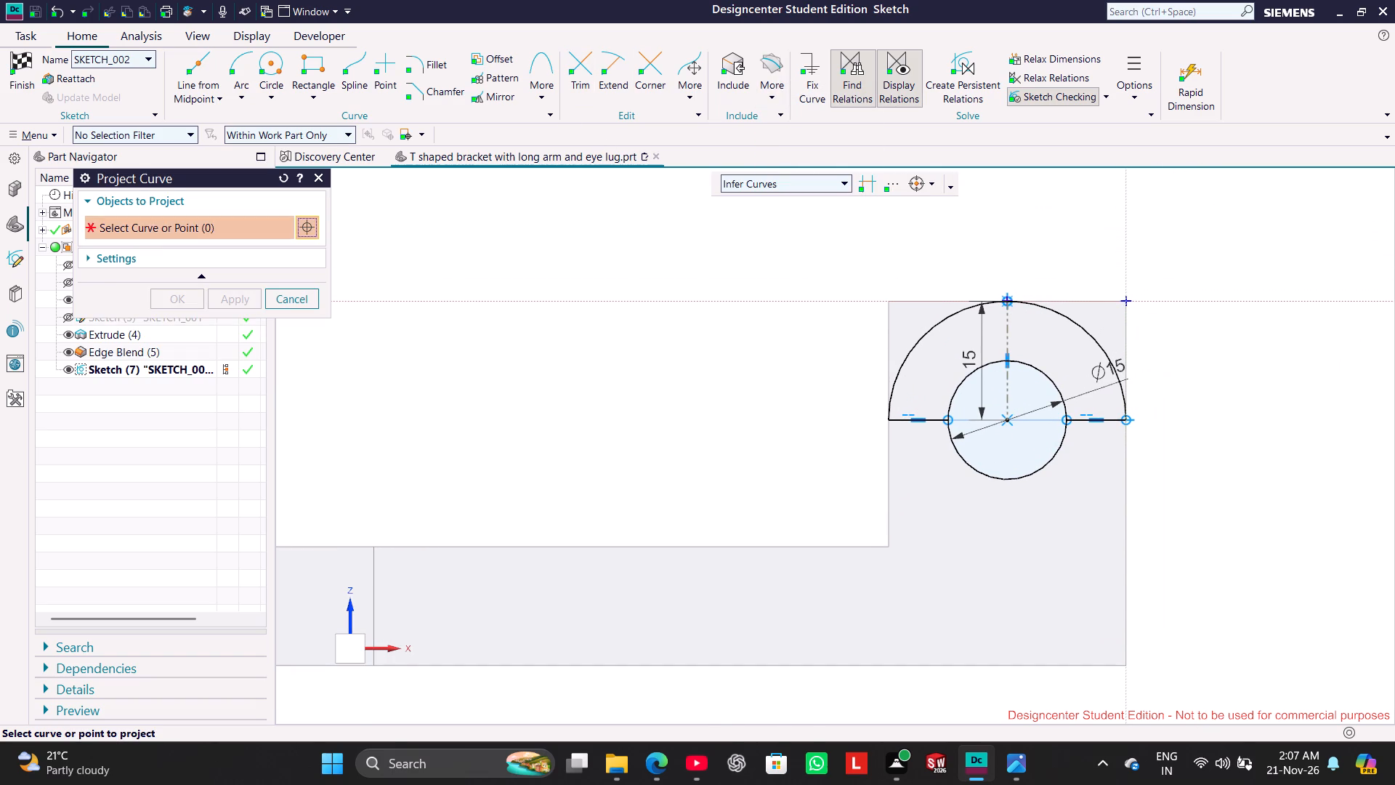
{"action": "left_click", "coordinate": [1127, 334]}
{"action": "left_click", "coordinate": [1085, 301]}
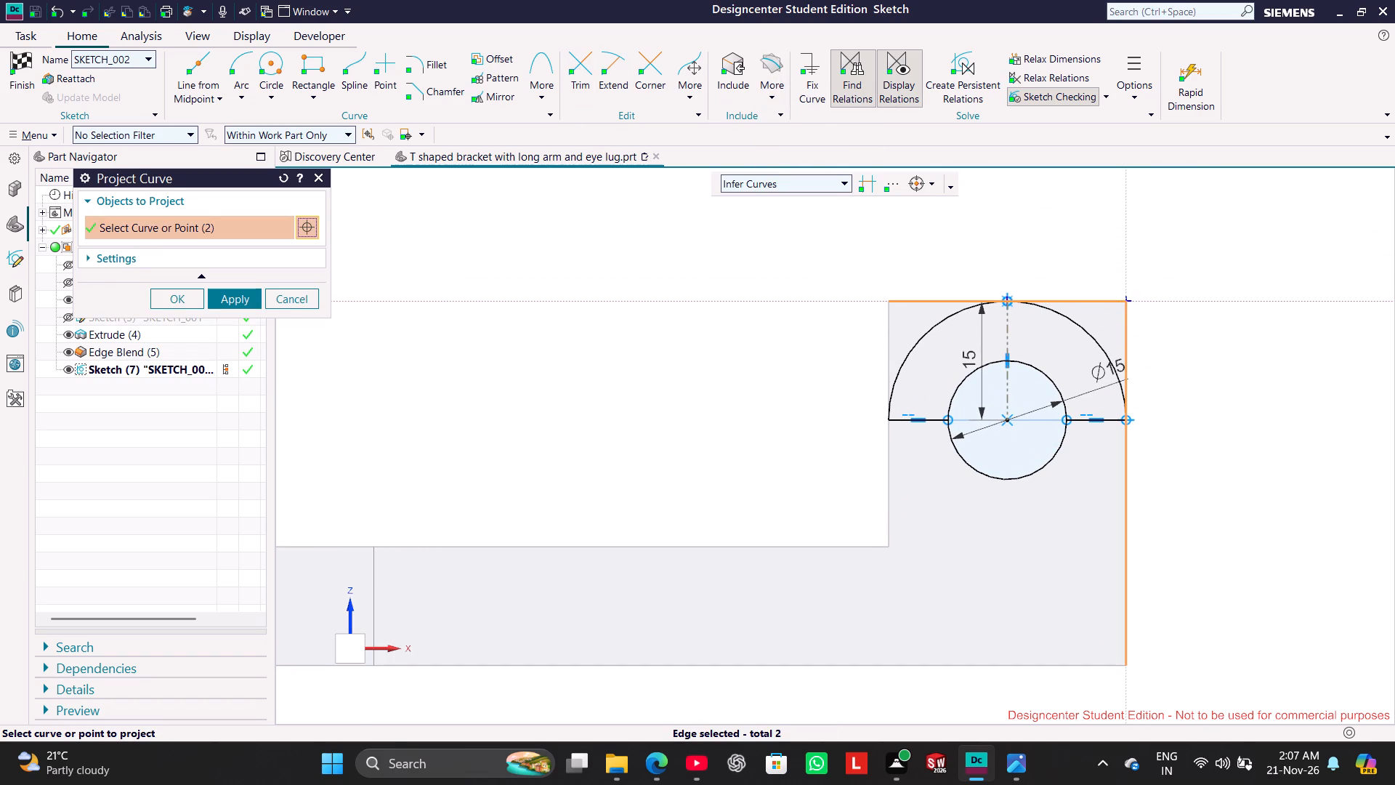
{"action": "left_click", "coordinate": [889, 339]}
{"action": "left_click", "coordinate": [237, 301]}
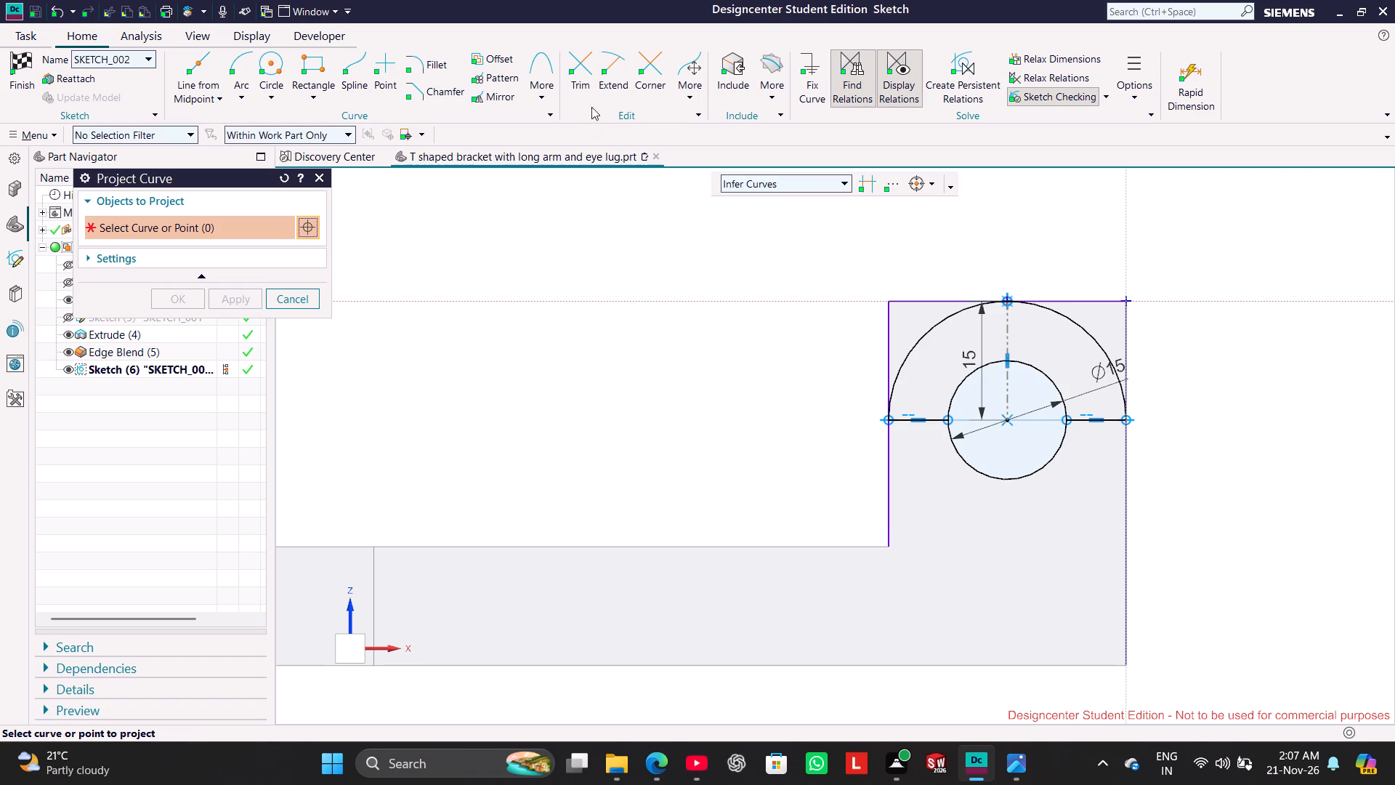
Trim both projected vertical edges below the horizontal line, accepting the loss of associativity.
{"action": "left_click", "coordinate": [568, 73]}
{"action": "left_click_drag", "start_coordinate": [1211, 499], "coordinate": [852, 466]}
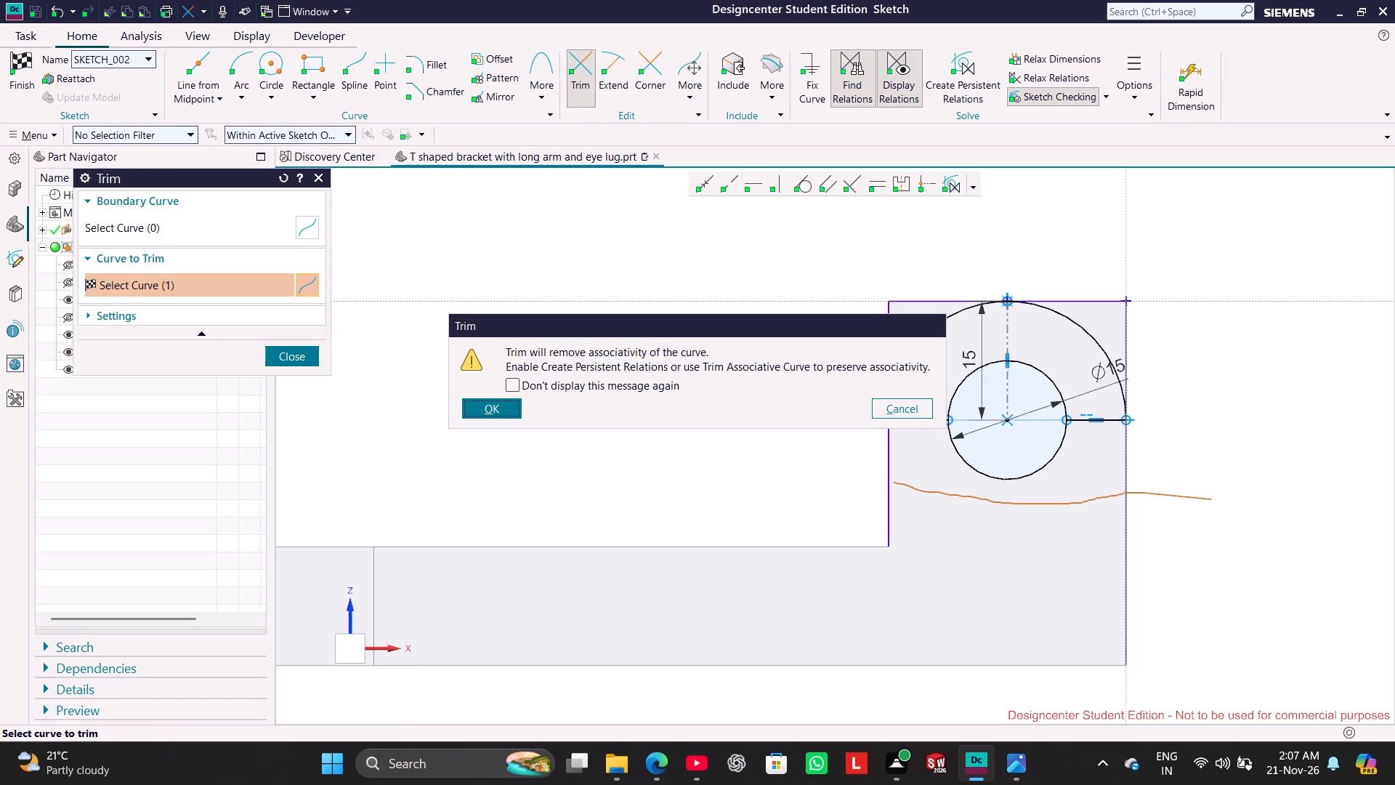
{"action": "left_click_drag", "start_coordinate": [852, 466], "coordinate": [846, 464]}
{"action": "left_click", "coordinate": [485, 411]}
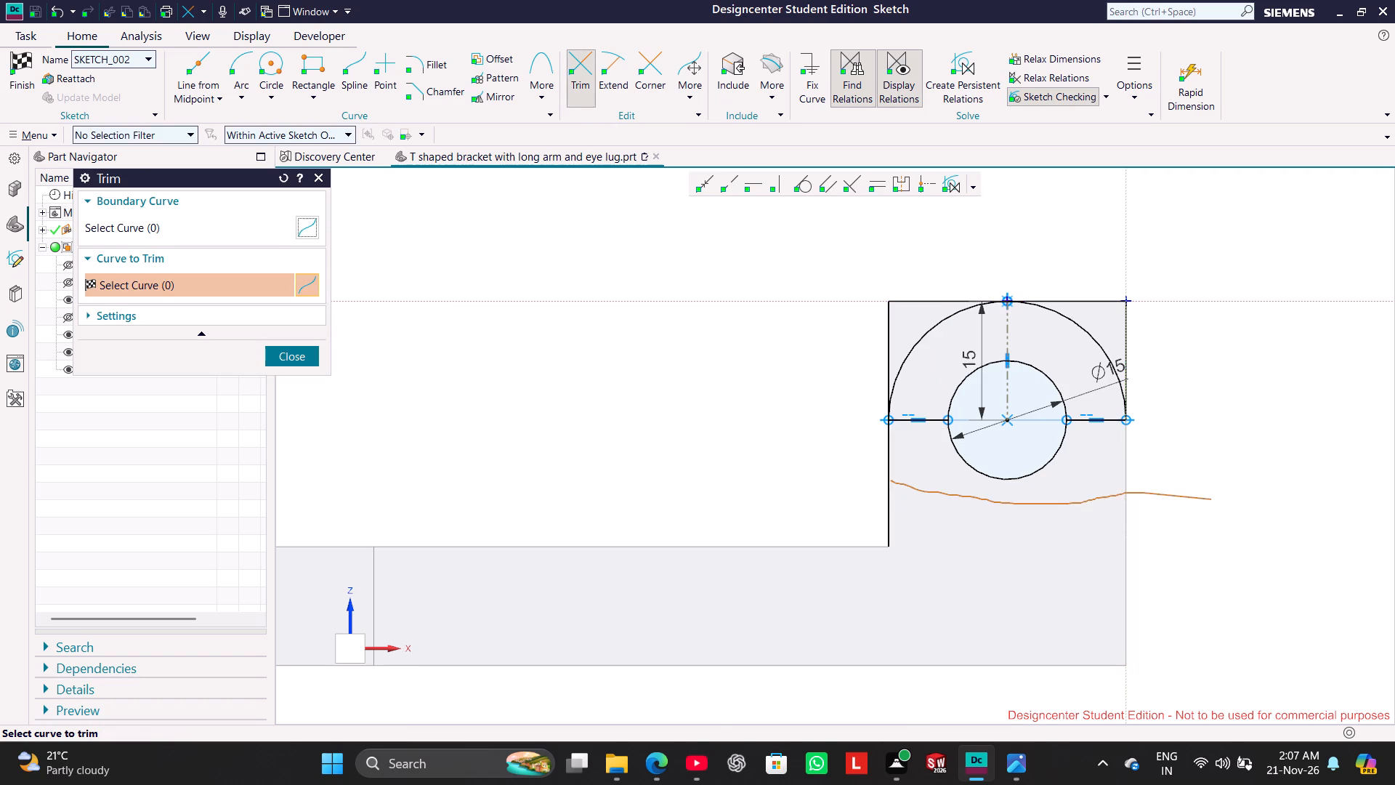
{"action": "left_click_drag", "start_coordinate": [958, 491], "coordinate": [816, 443]}
{"action": "left_click", "coordinate": [291, 357]}
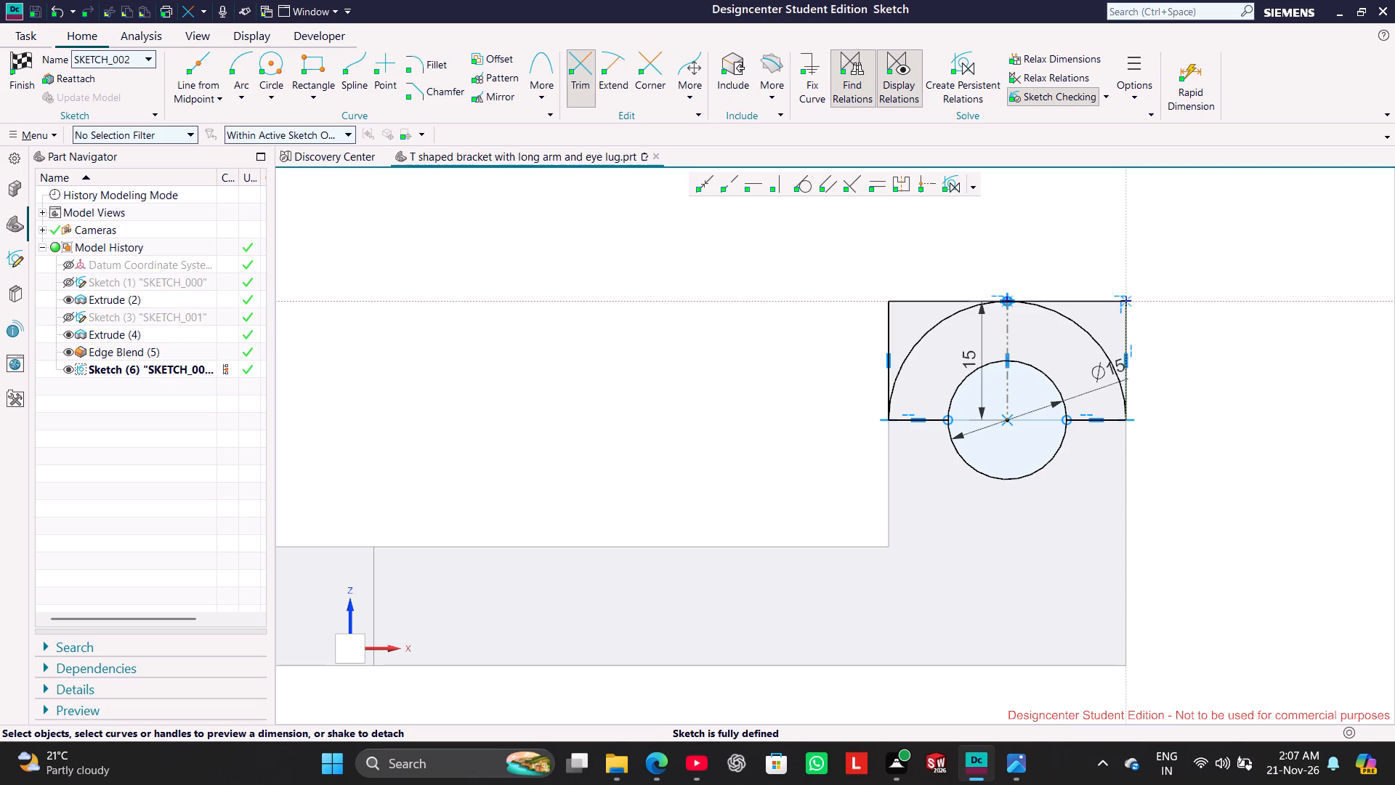
Trim the two remaining horizontal line segments between the 15 mm circle and the upright's vertical edges.
{"action": "scroll", "coordinate": [1154, 435], "scroll_direction": "up", "scroll_amount": 3}
{"action": "left_click_drag", "start_coordinate": [1059, 459], "coordinate": [1060, 369]}
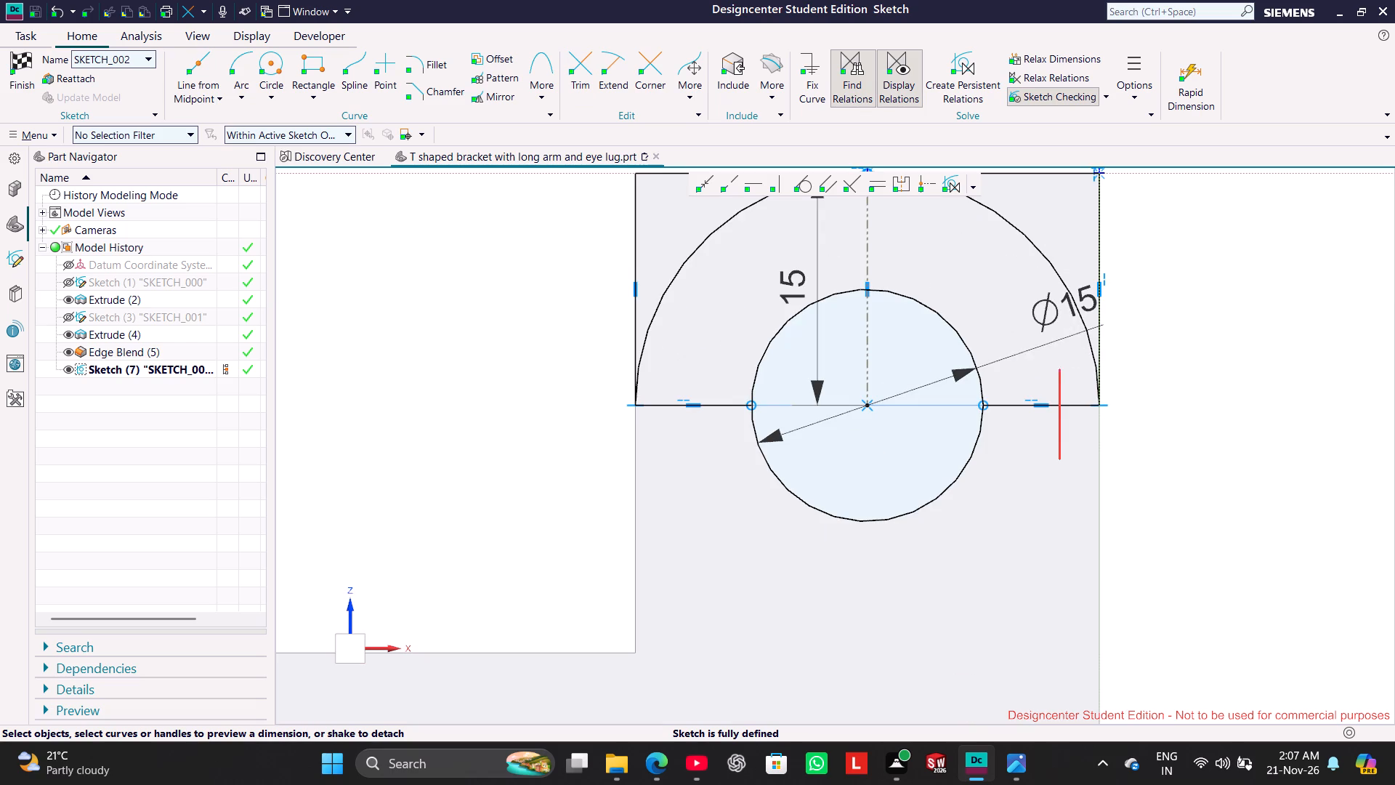
{"action": "left_click_drag", "start_coordinate": [1060, 369], "coordinate": [1062, 373]}
{"action": "left_click_drag", "start_coordinate": [736, 467], "coordinate": [714, 350]}
{"action": "left_click", "coordinate": [569, 73]}
{"action": "left_click_drag", "start_coordinate": [691, 518], "coordinate": [709, 334]}
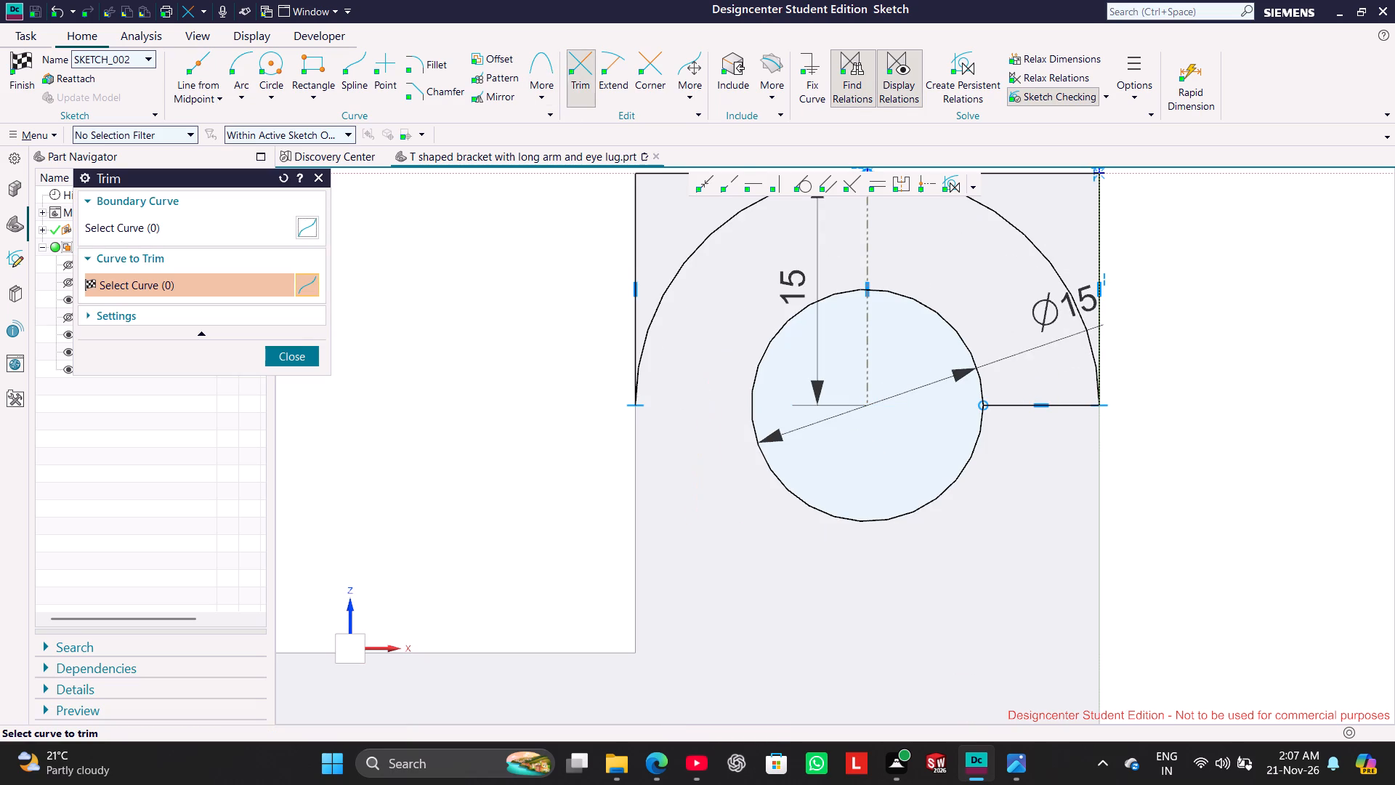
{"action": "left_click_drag", "start_coordinate": [1032, 515], "coordinate": [1040, 372]}
{"action": "left_click", "coordinate": [292, 365]}
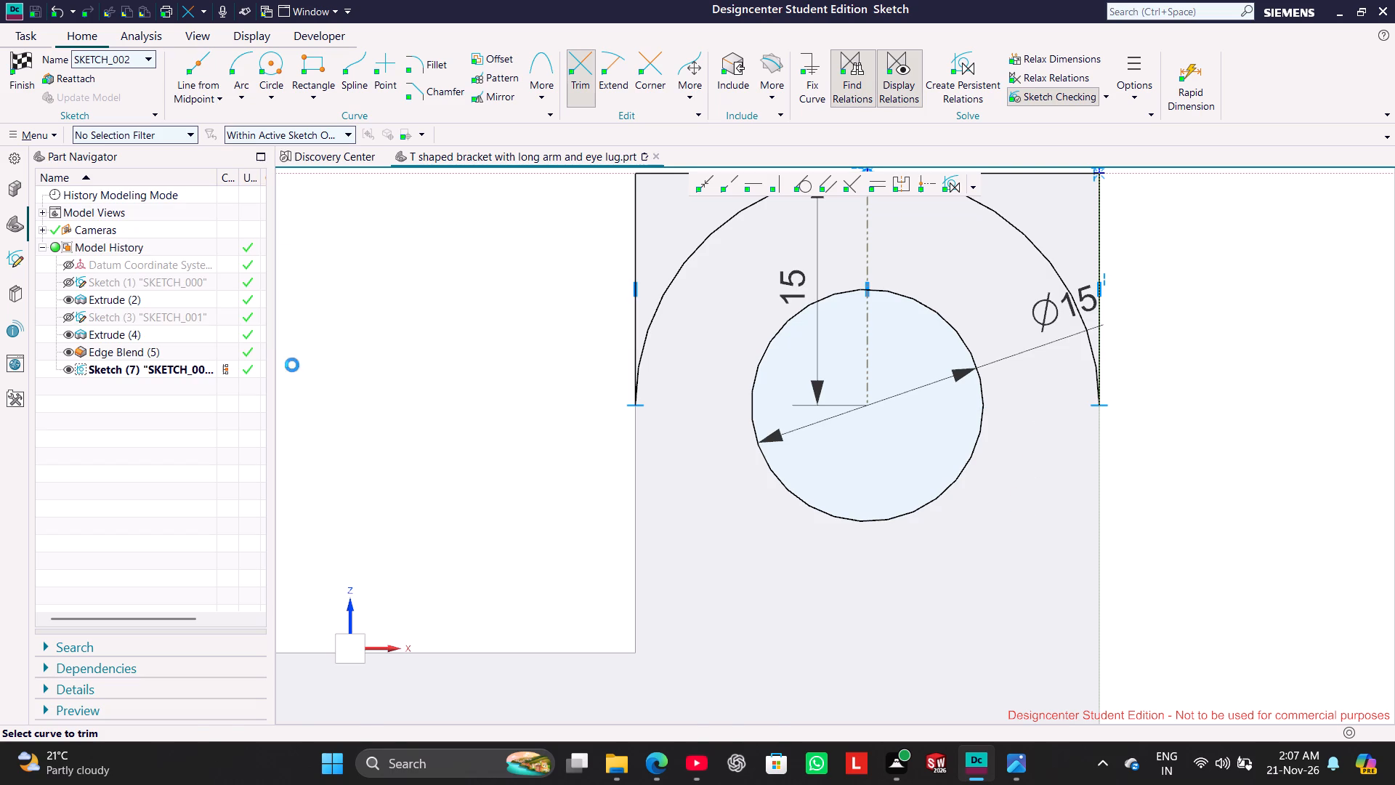
Finish the eye lug sketch.
{"action": "scroll", "coordinate": [1169, 232], "scroll_direction": "up", "scroll_amount": 1}
{"action": "scroll", "coordinate": [1169, 237], "scroll_direction": "down", "scroll_amount": 2}
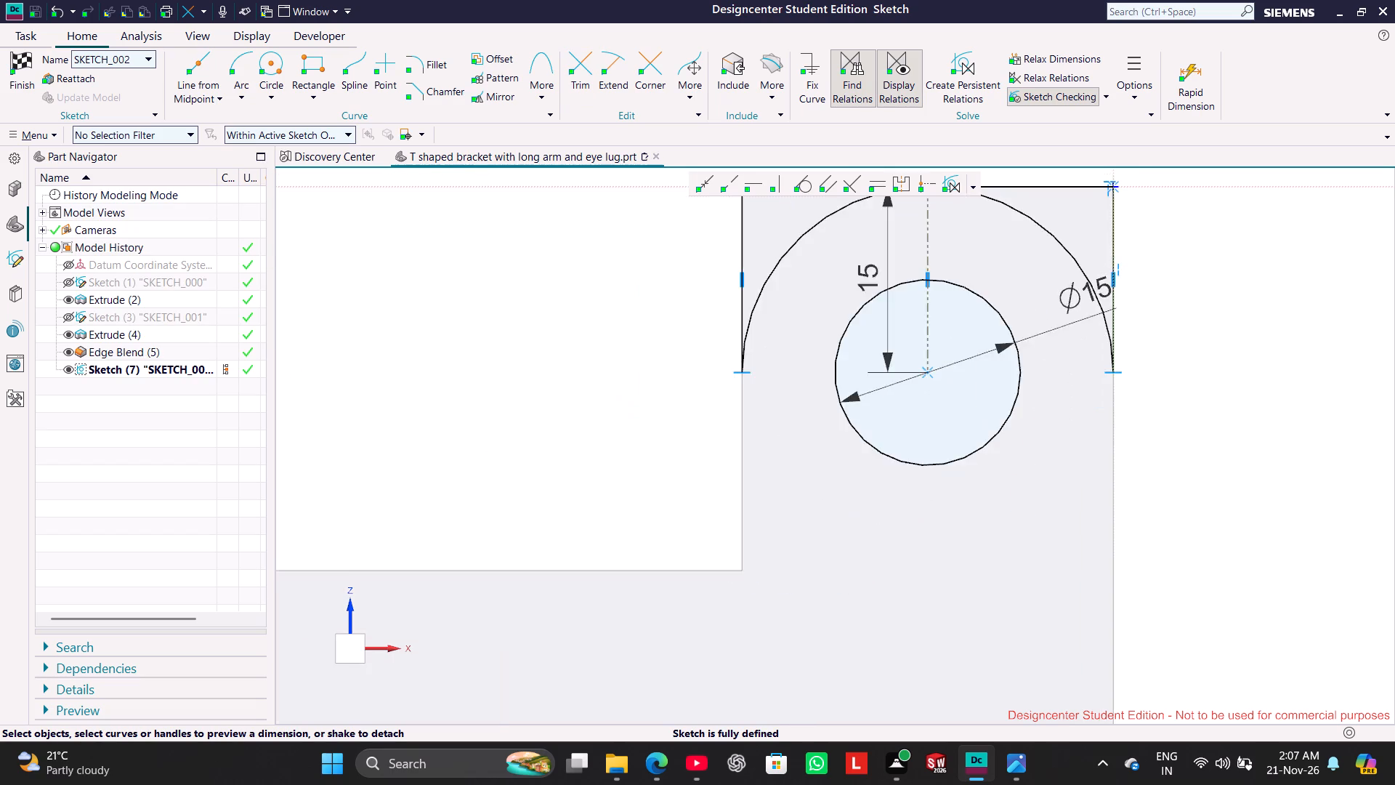
{"action": "scroll", "coordinate": [1169, 237], "scroll_direction": "down", "scroll_amount": 2}
{"action": "scroll", "coordinate": [1219, 189], "scroll_direction": "down", "scroll_amount": 1}
{"action": "scroll", "coordinate": [1262, 180], "scroll_direction": "up", "scroll_amount": 1}
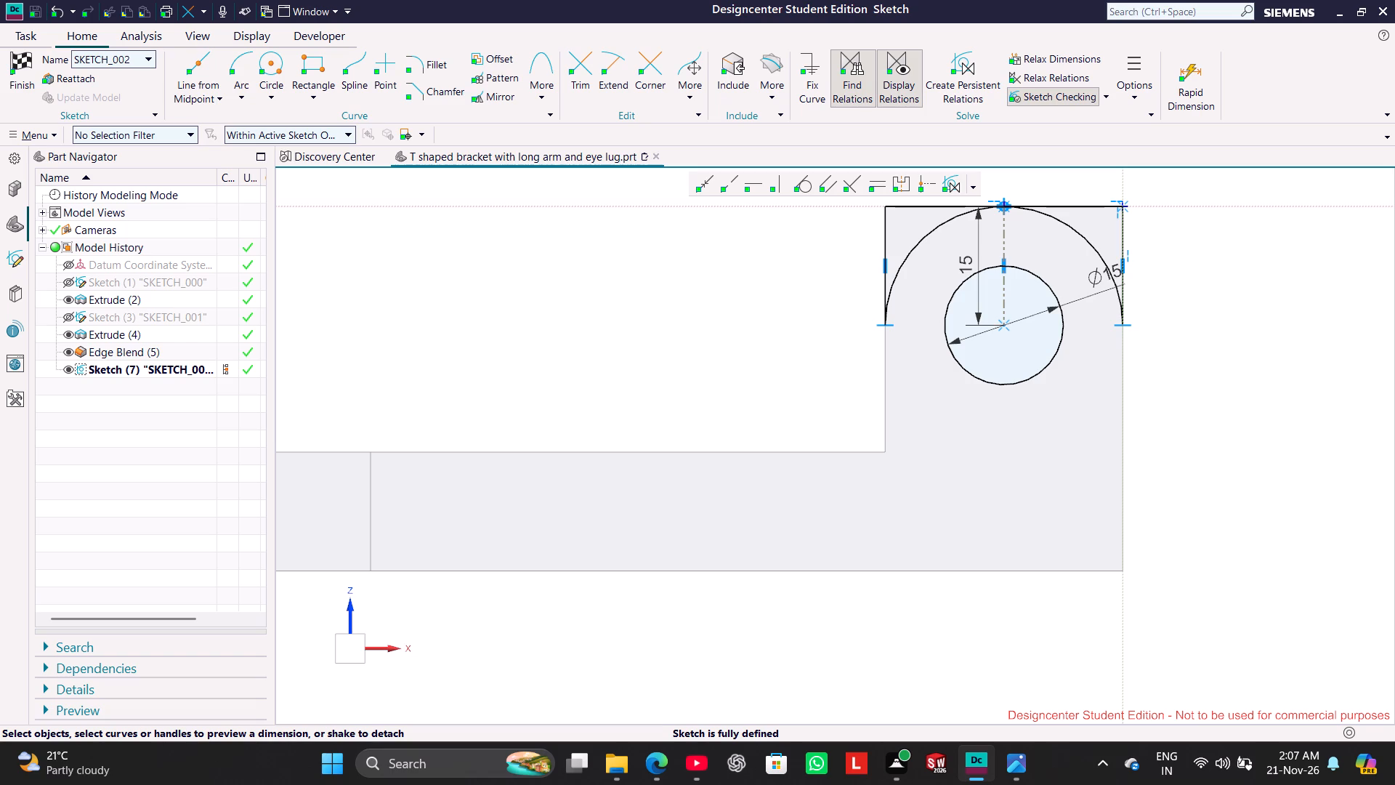
{"action": "left_click", "coordinate": [8, 78]}
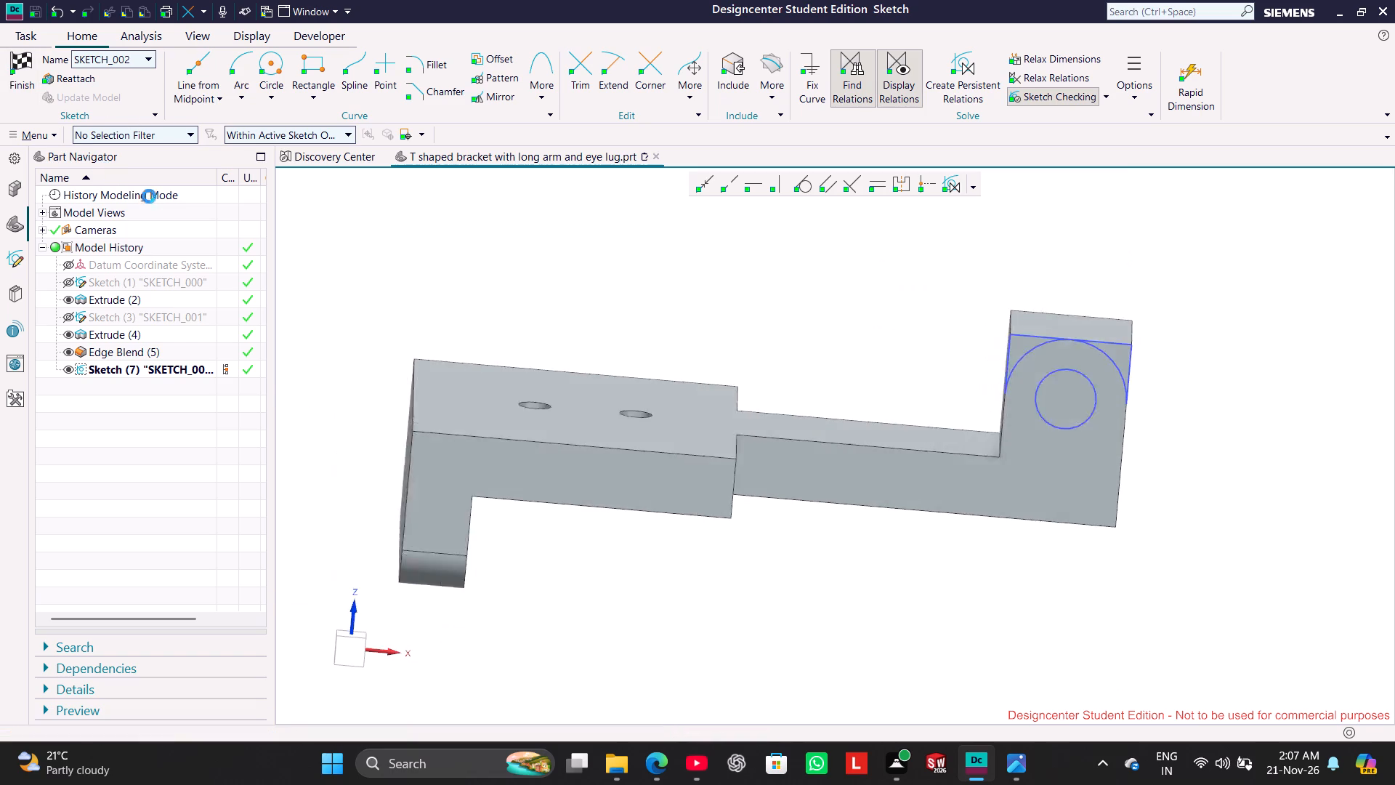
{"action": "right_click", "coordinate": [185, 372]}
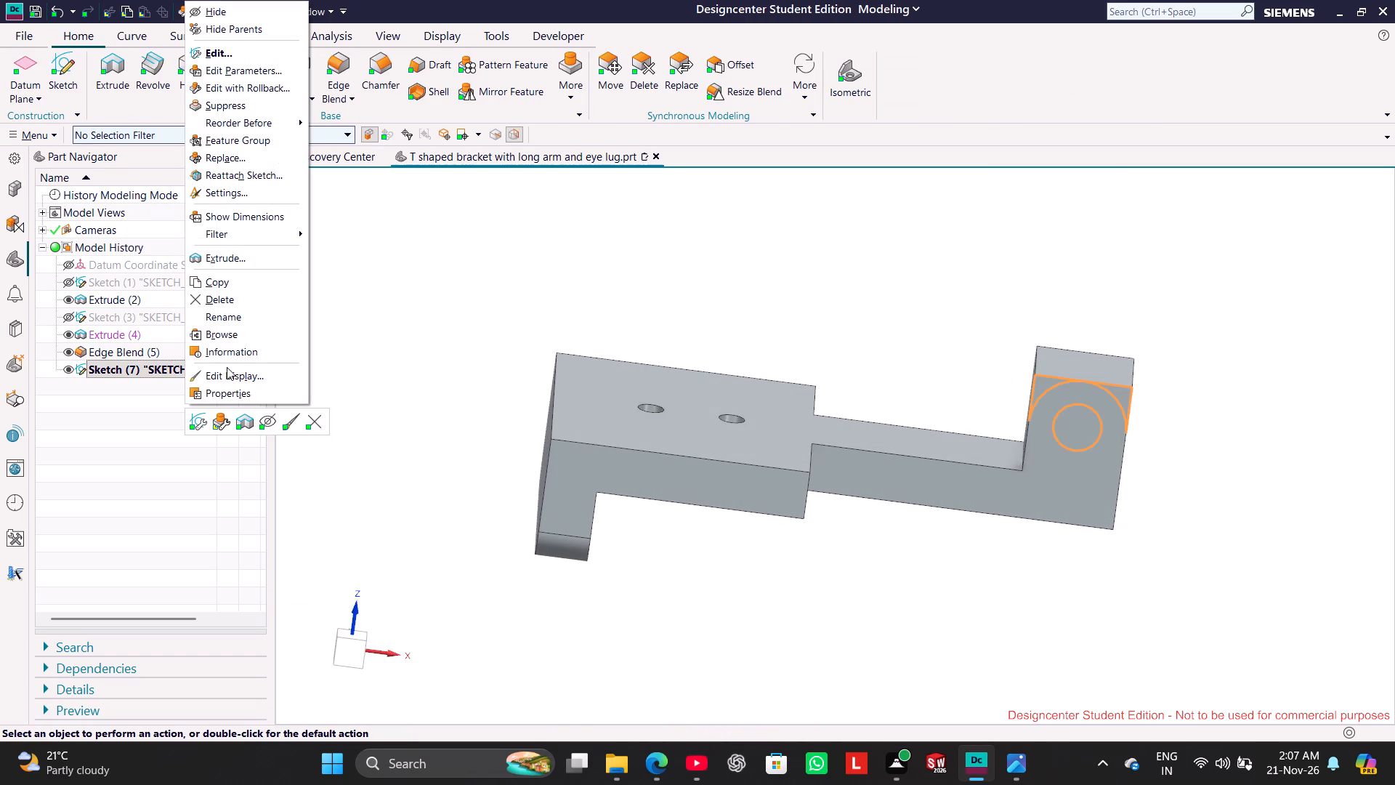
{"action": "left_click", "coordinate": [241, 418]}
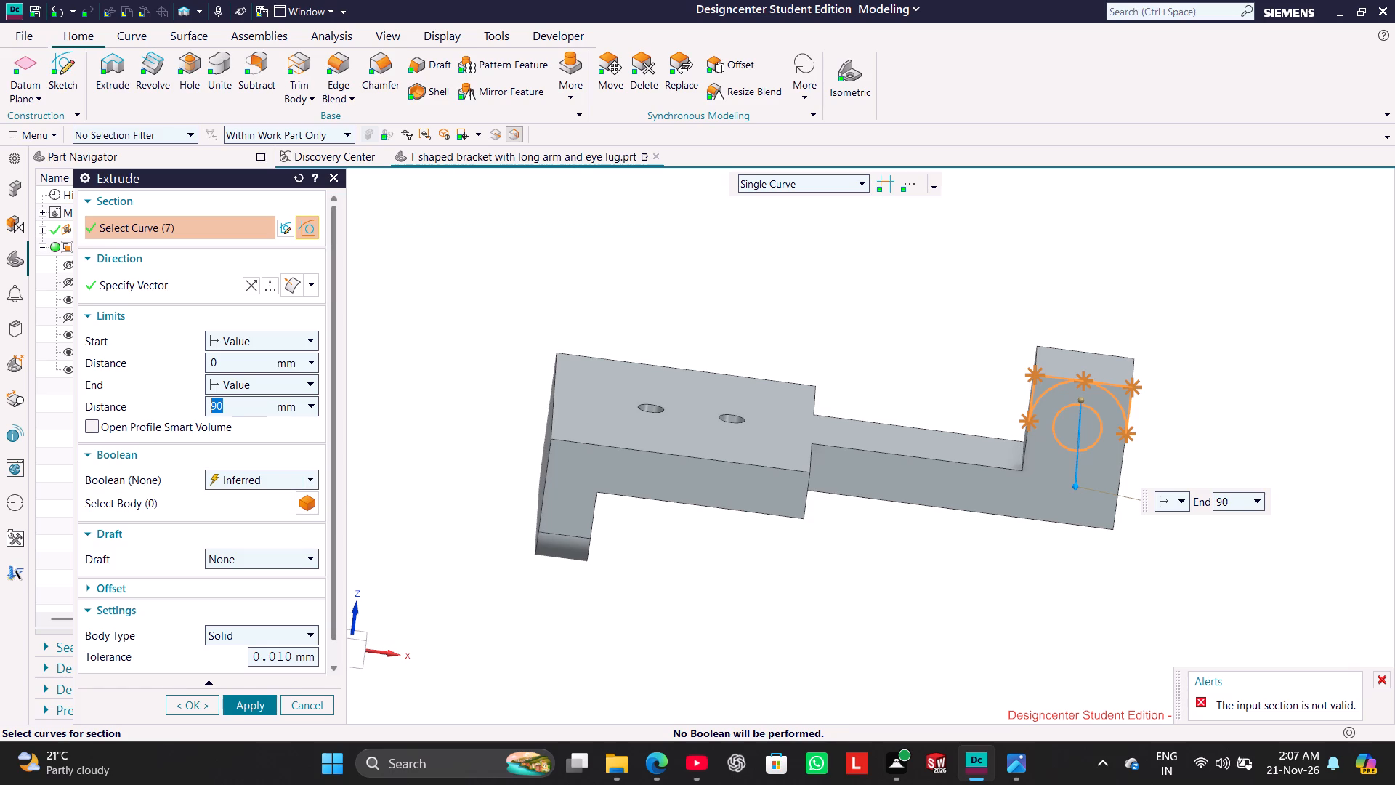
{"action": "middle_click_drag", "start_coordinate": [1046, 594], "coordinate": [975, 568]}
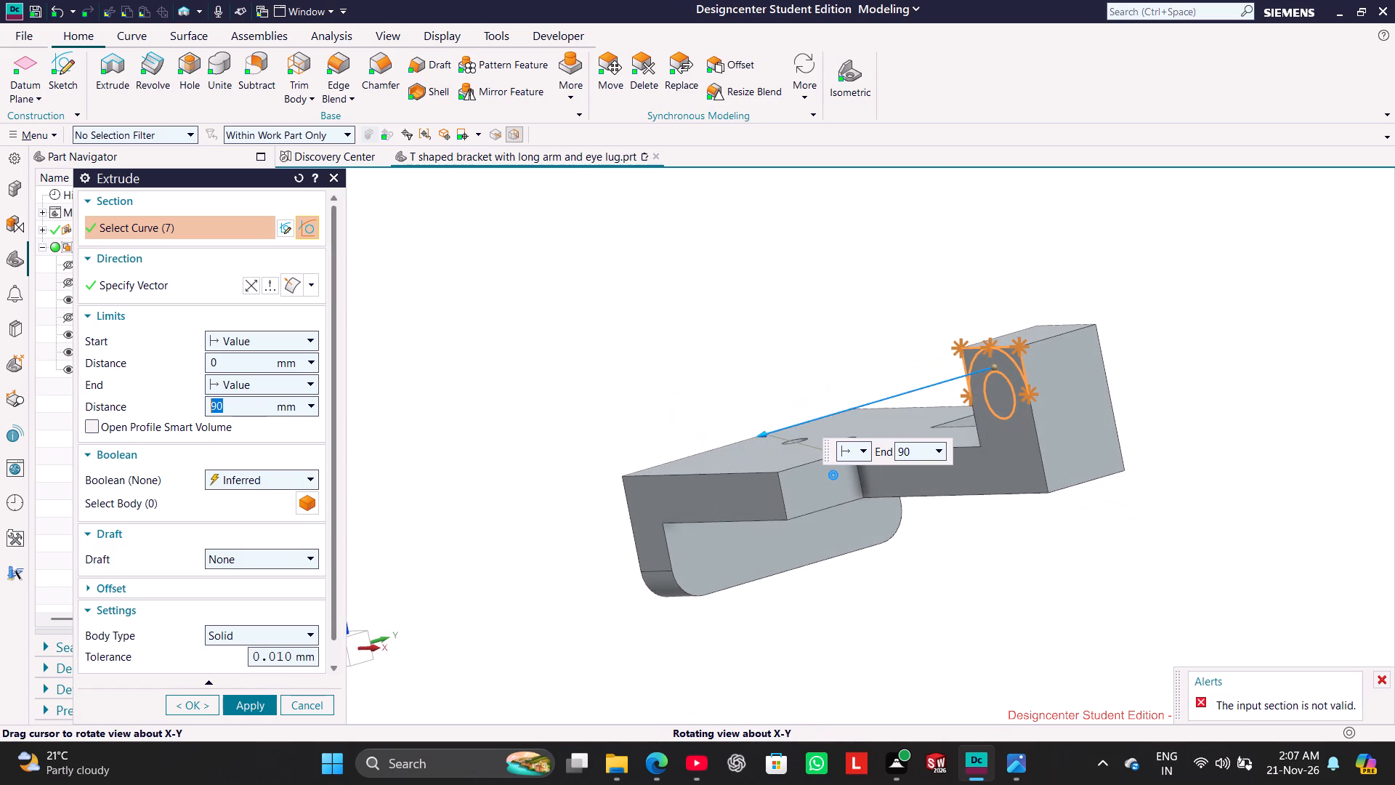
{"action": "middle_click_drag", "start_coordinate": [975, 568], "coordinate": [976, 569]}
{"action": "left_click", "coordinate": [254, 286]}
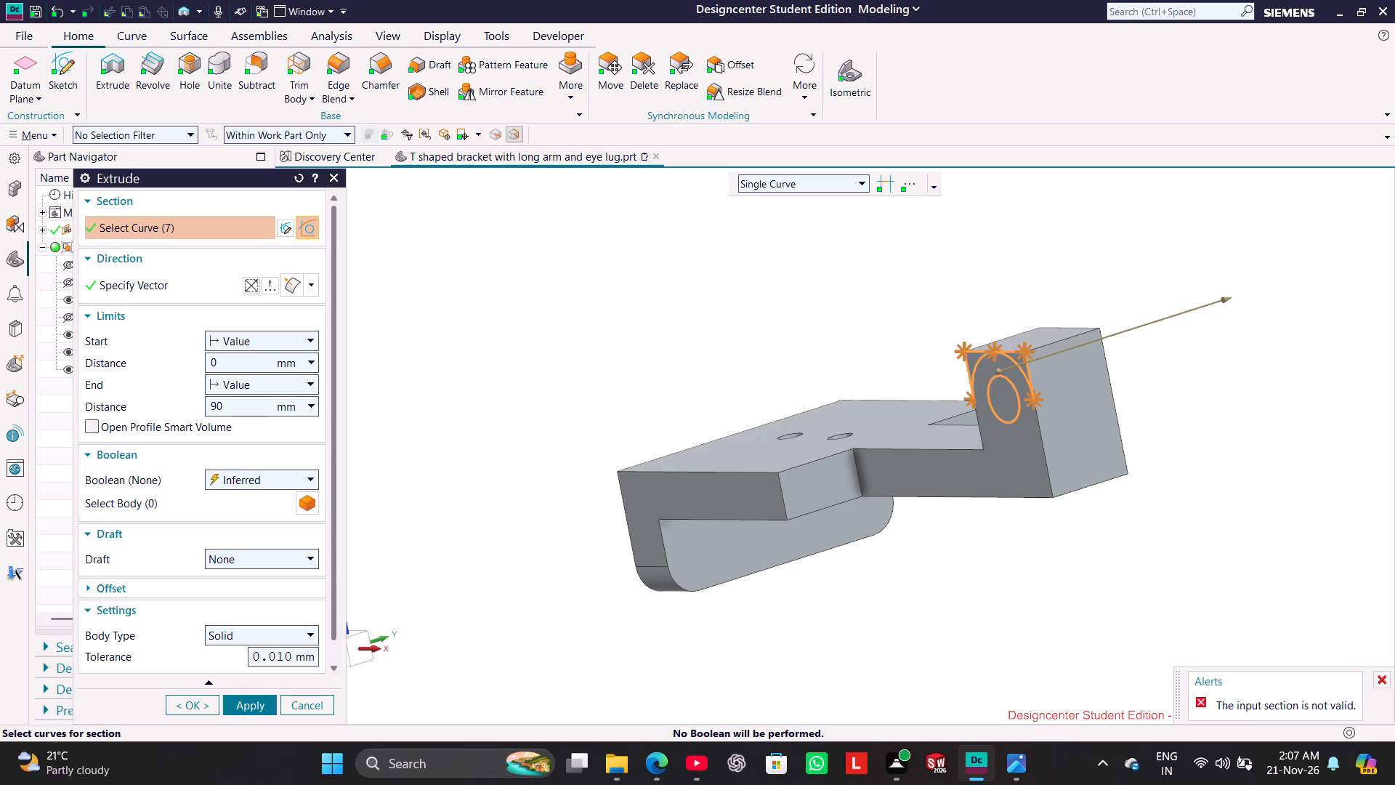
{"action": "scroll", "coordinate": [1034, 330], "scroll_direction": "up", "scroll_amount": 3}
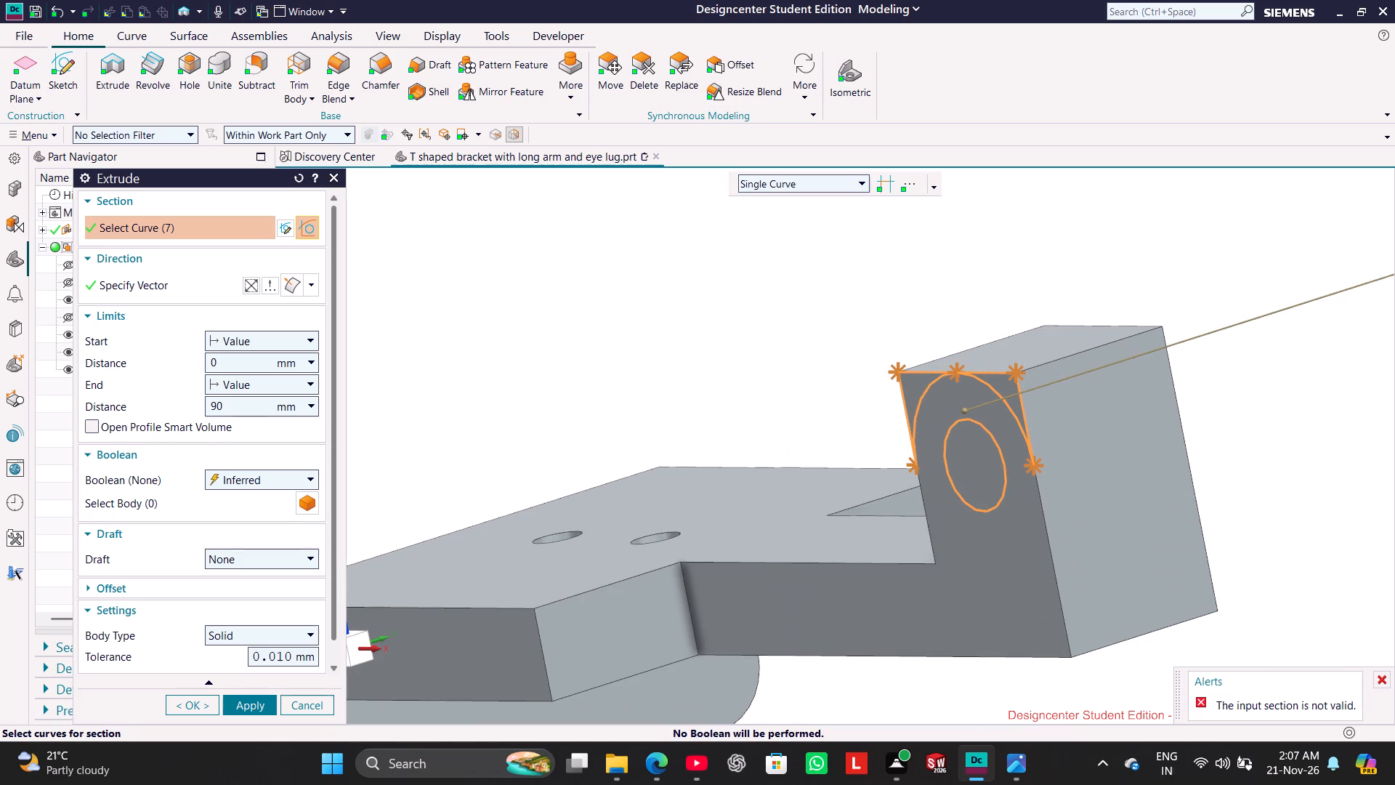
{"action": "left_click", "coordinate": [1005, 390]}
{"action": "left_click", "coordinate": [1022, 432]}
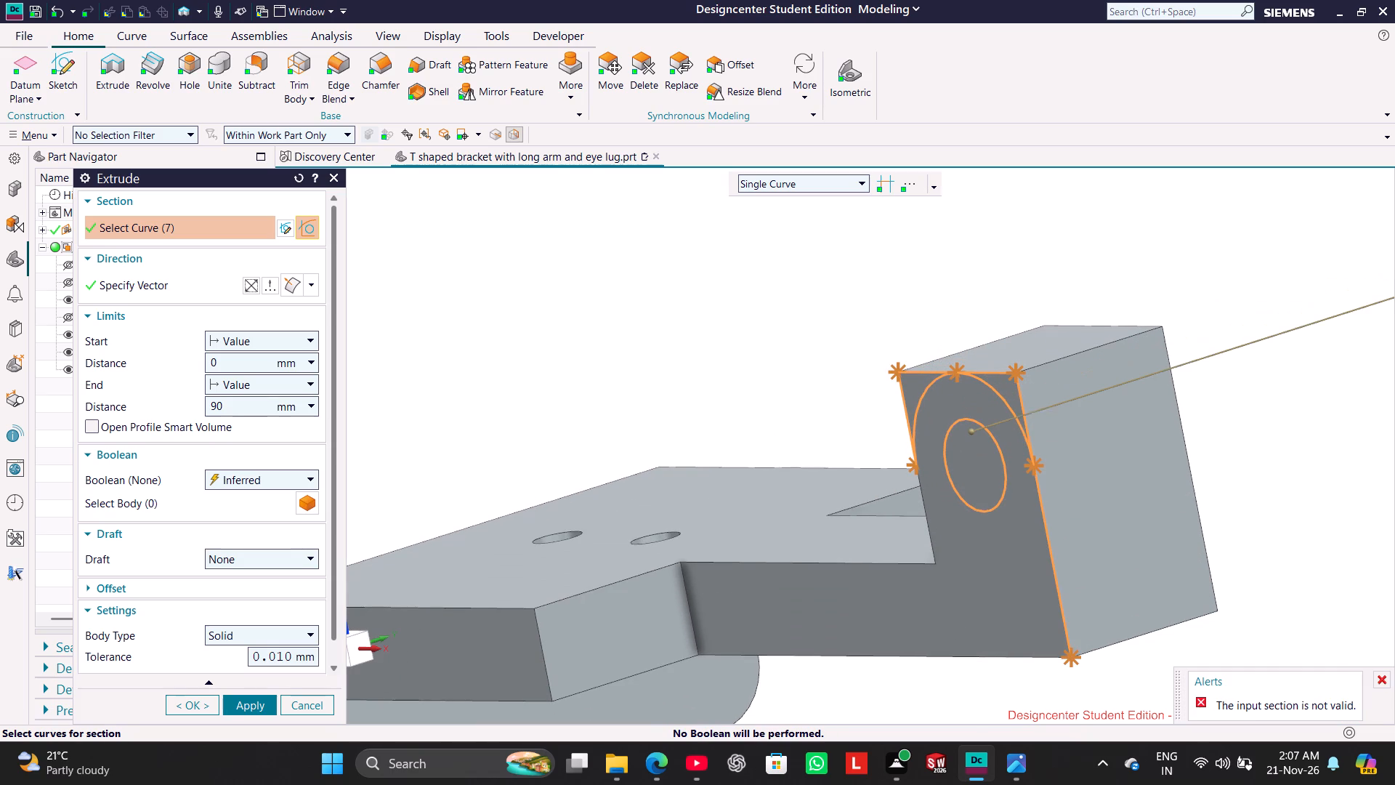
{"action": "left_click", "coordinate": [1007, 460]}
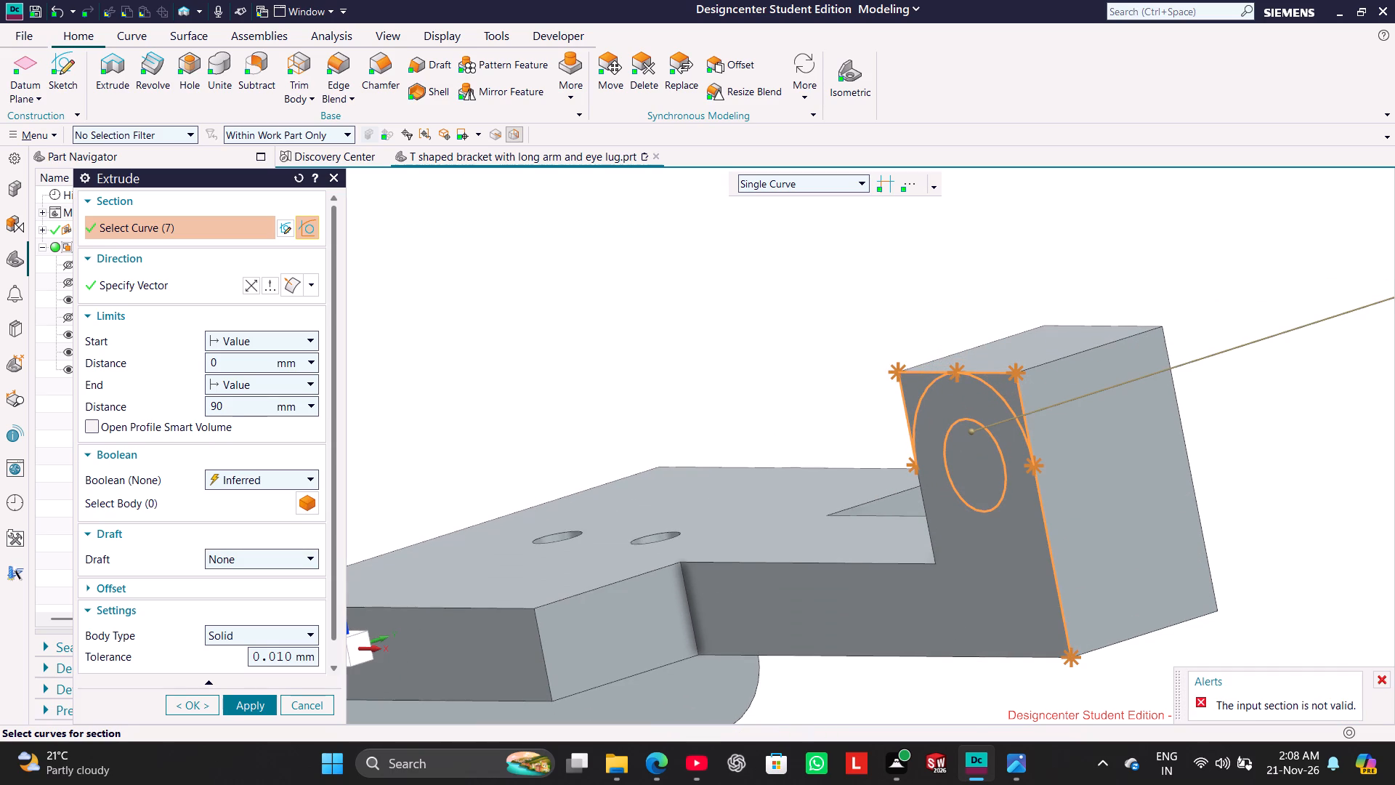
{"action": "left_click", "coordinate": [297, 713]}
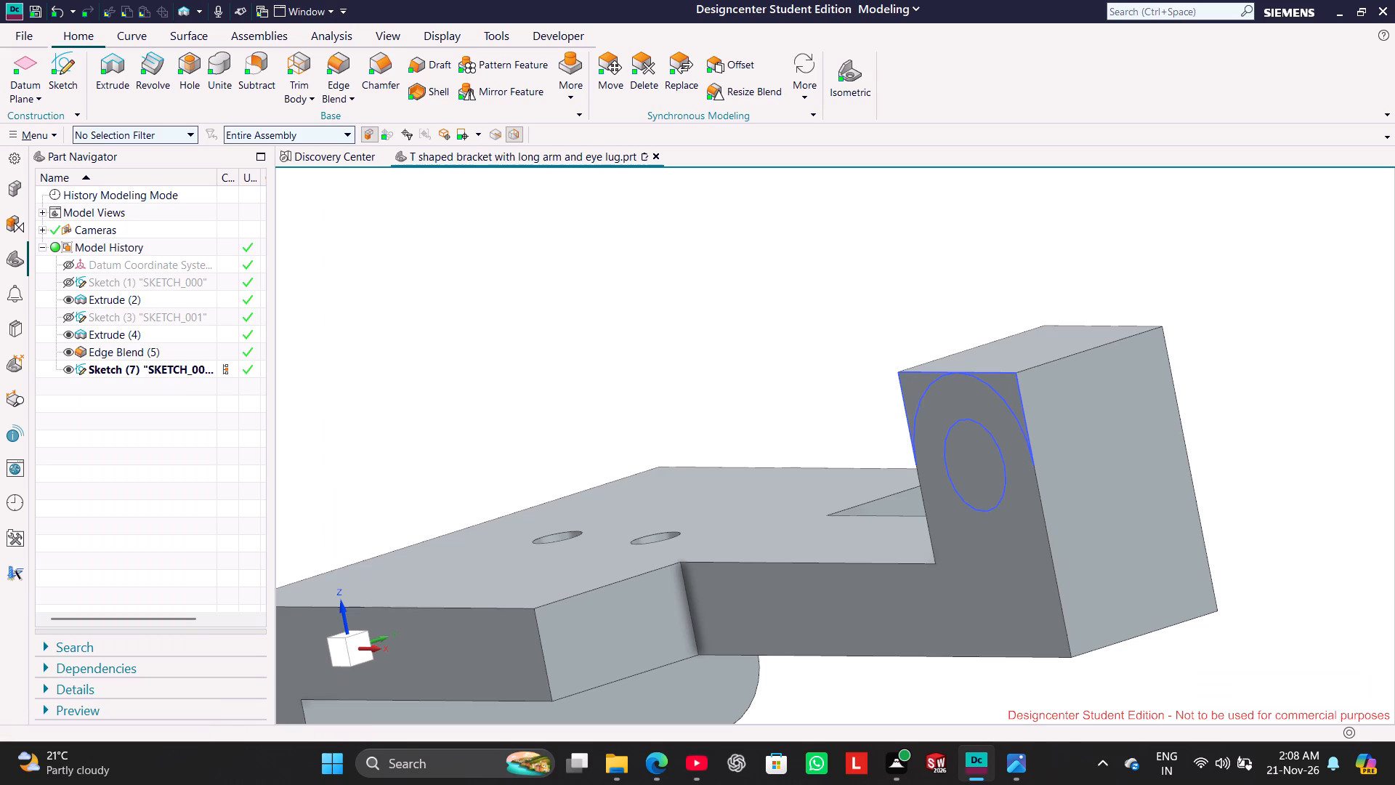
Reopen the eye lug sketch for editing with rollback.
{"action": "right_click", "coordinate": [142, 371]}
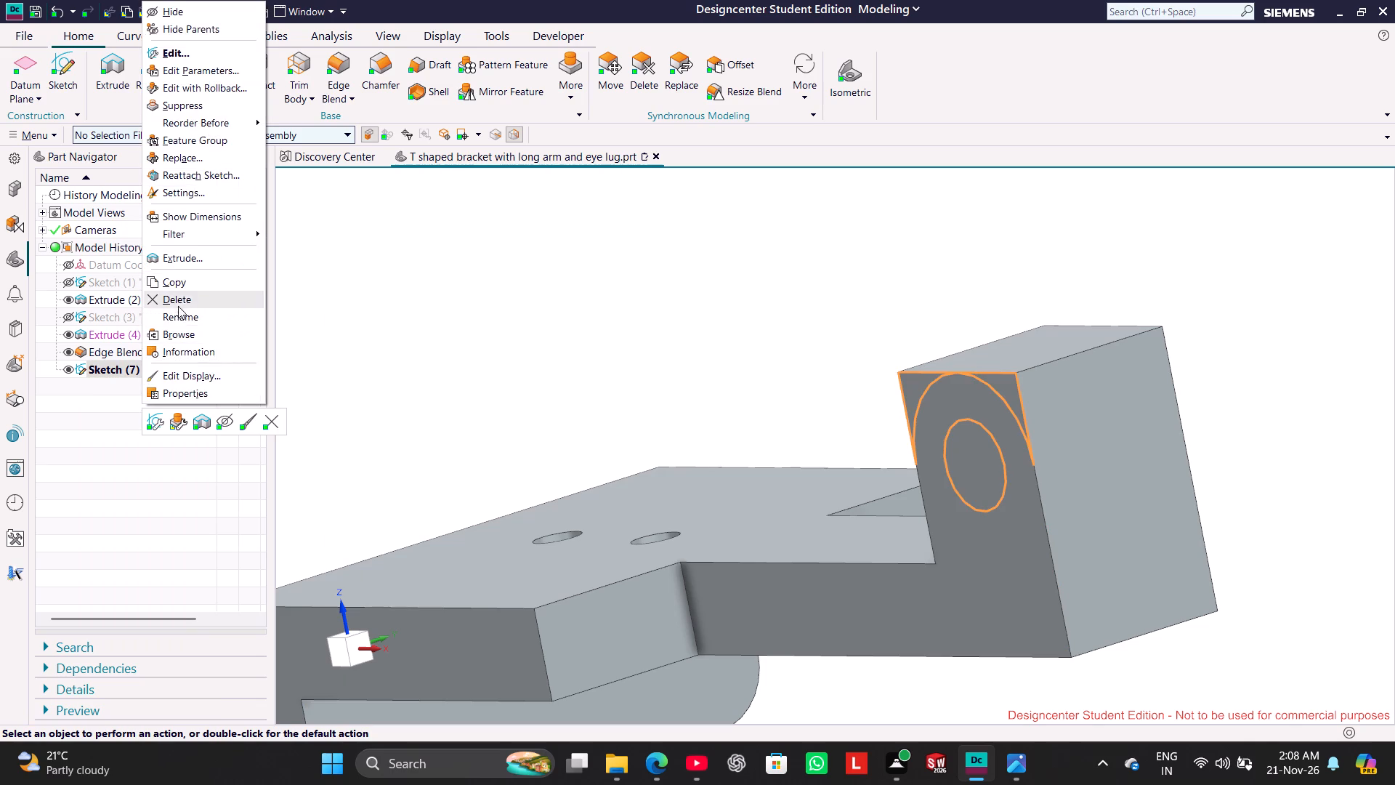
{"action": "left_click", "coordinate": [180, 421]}
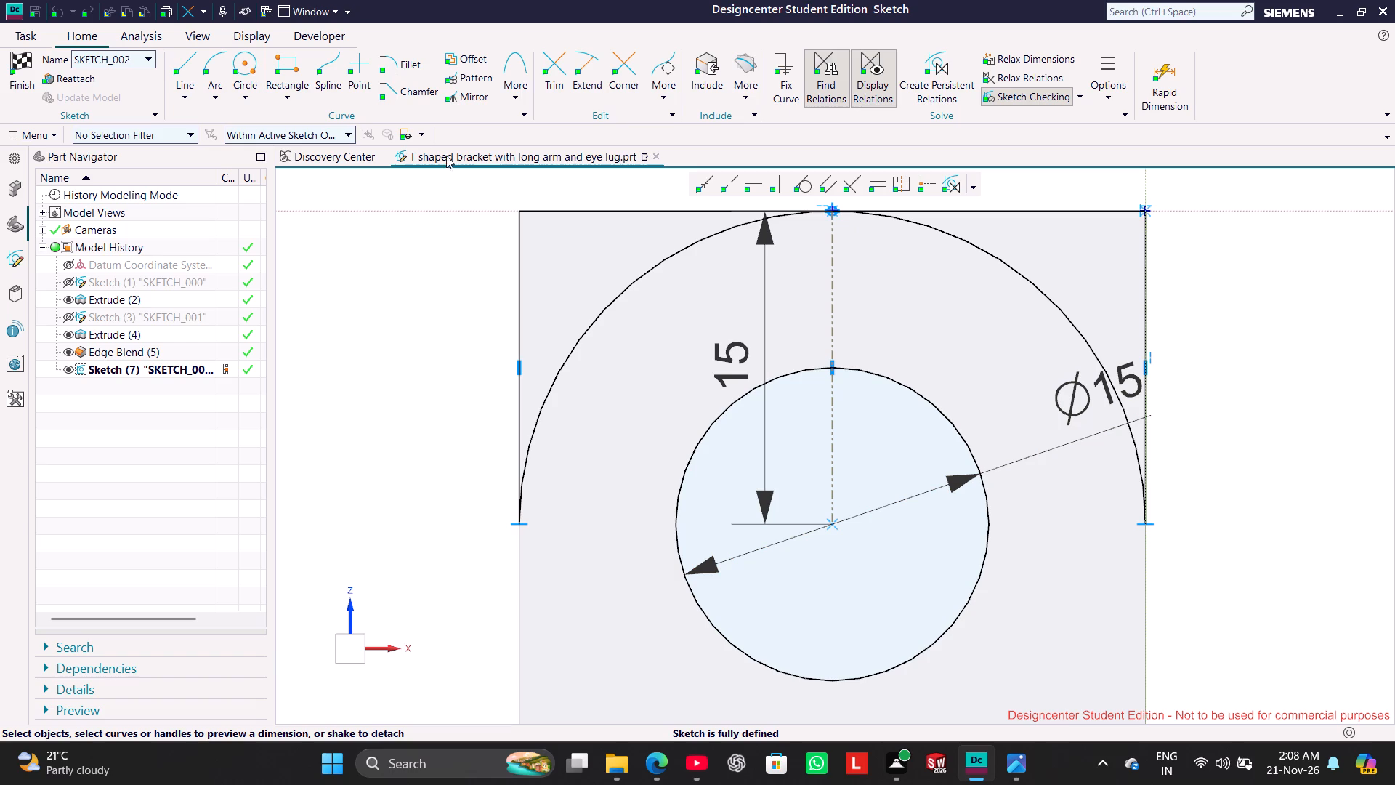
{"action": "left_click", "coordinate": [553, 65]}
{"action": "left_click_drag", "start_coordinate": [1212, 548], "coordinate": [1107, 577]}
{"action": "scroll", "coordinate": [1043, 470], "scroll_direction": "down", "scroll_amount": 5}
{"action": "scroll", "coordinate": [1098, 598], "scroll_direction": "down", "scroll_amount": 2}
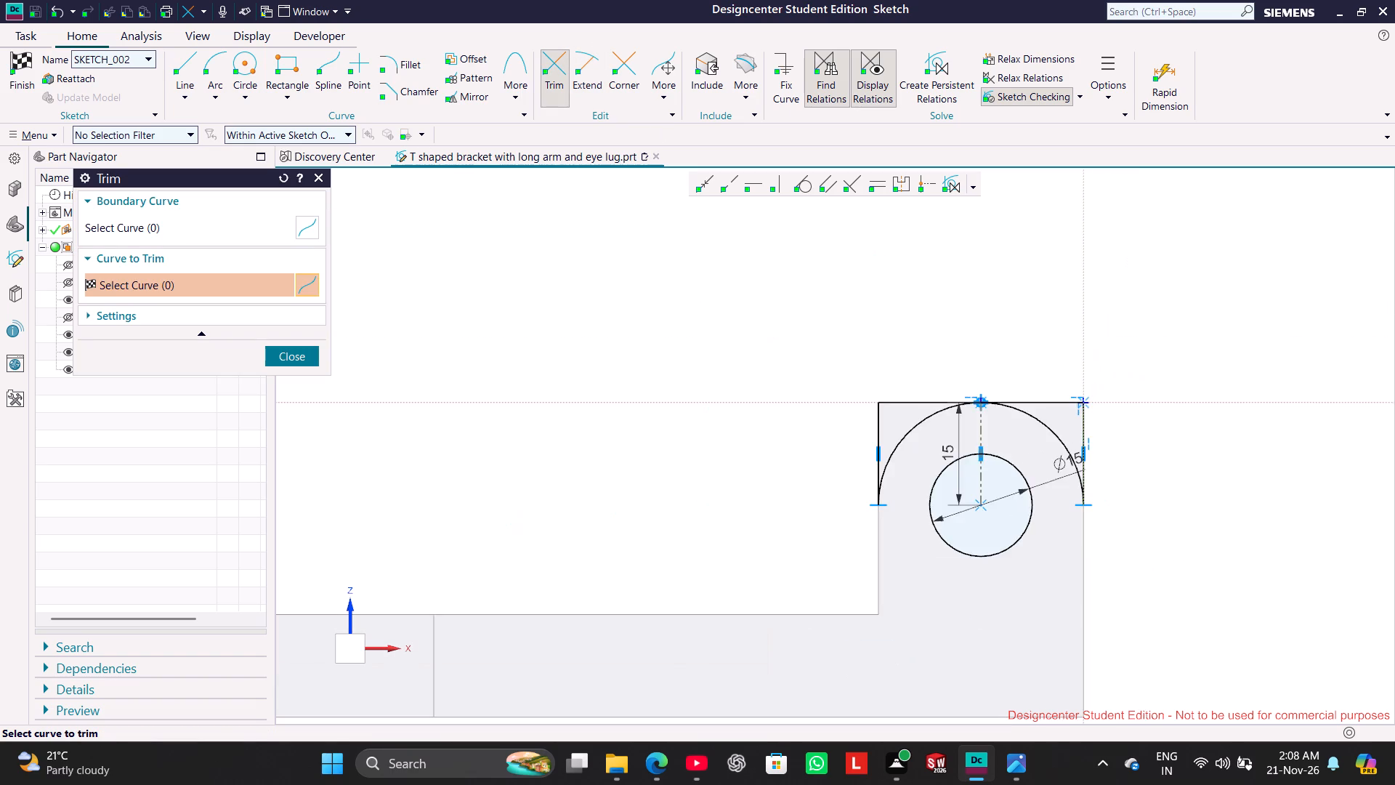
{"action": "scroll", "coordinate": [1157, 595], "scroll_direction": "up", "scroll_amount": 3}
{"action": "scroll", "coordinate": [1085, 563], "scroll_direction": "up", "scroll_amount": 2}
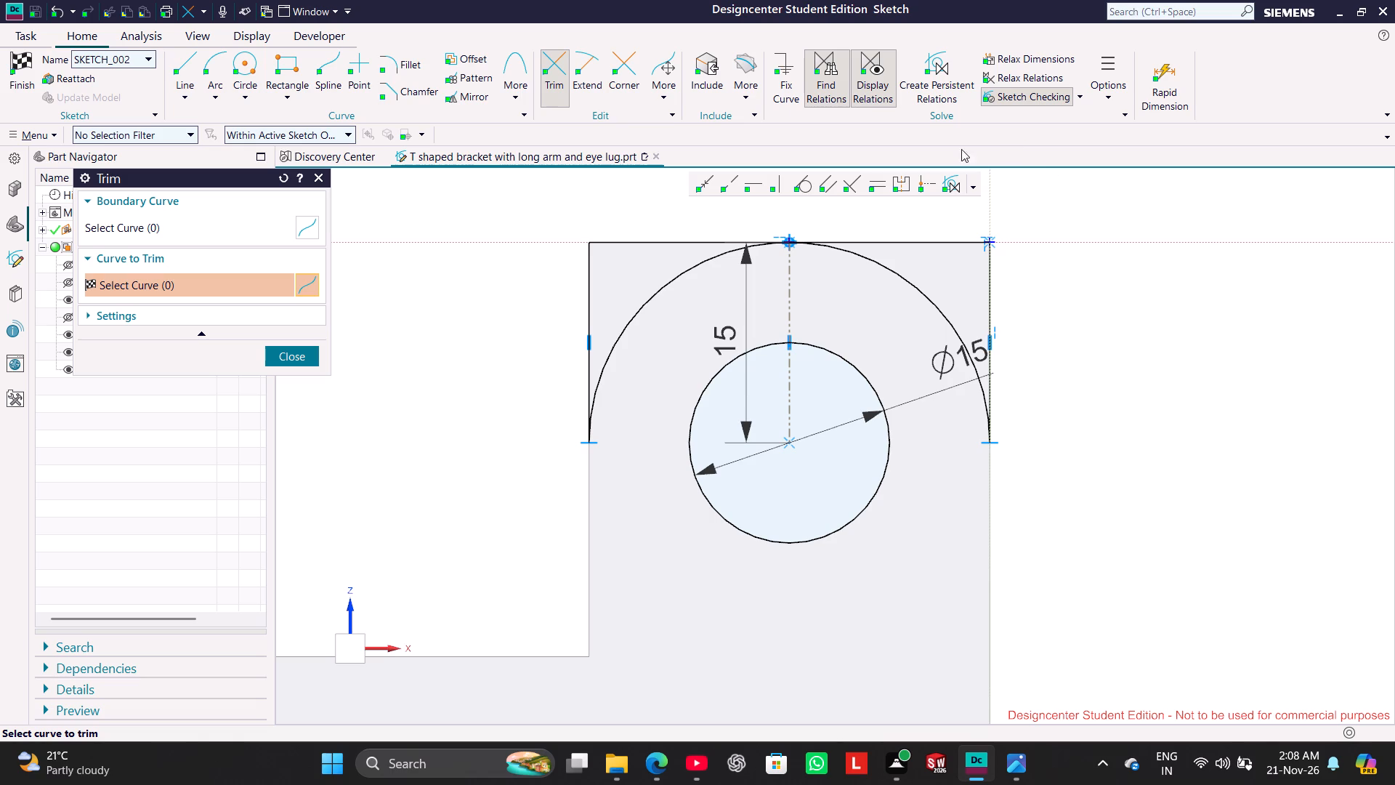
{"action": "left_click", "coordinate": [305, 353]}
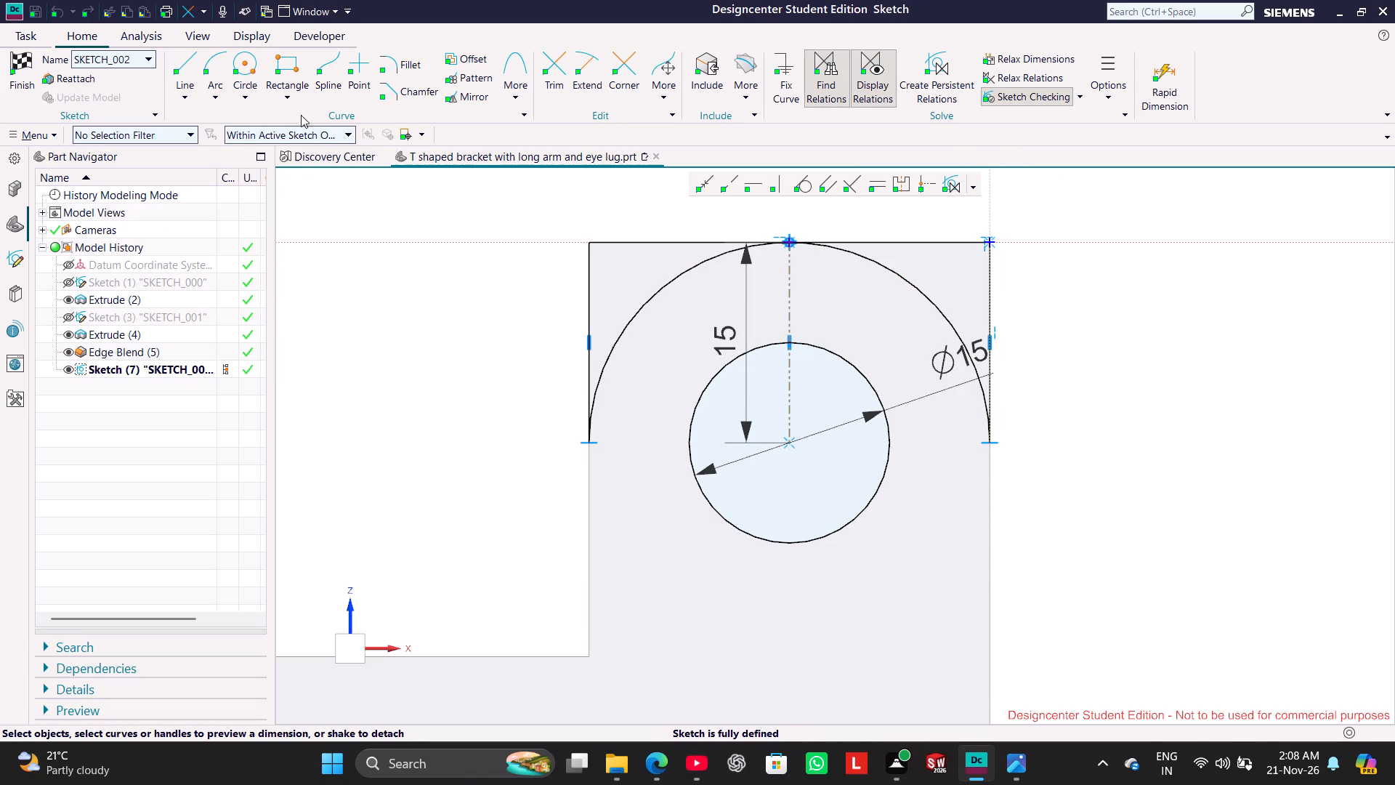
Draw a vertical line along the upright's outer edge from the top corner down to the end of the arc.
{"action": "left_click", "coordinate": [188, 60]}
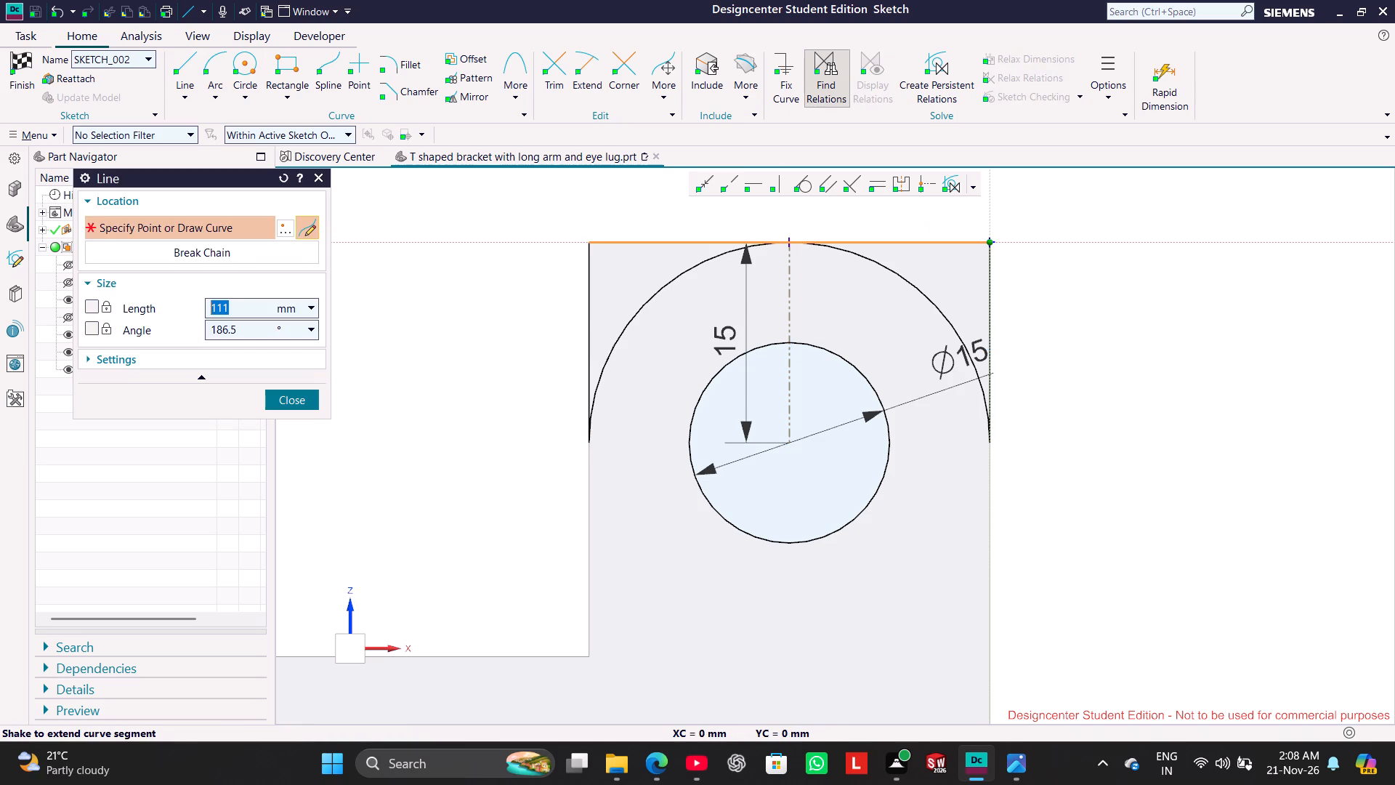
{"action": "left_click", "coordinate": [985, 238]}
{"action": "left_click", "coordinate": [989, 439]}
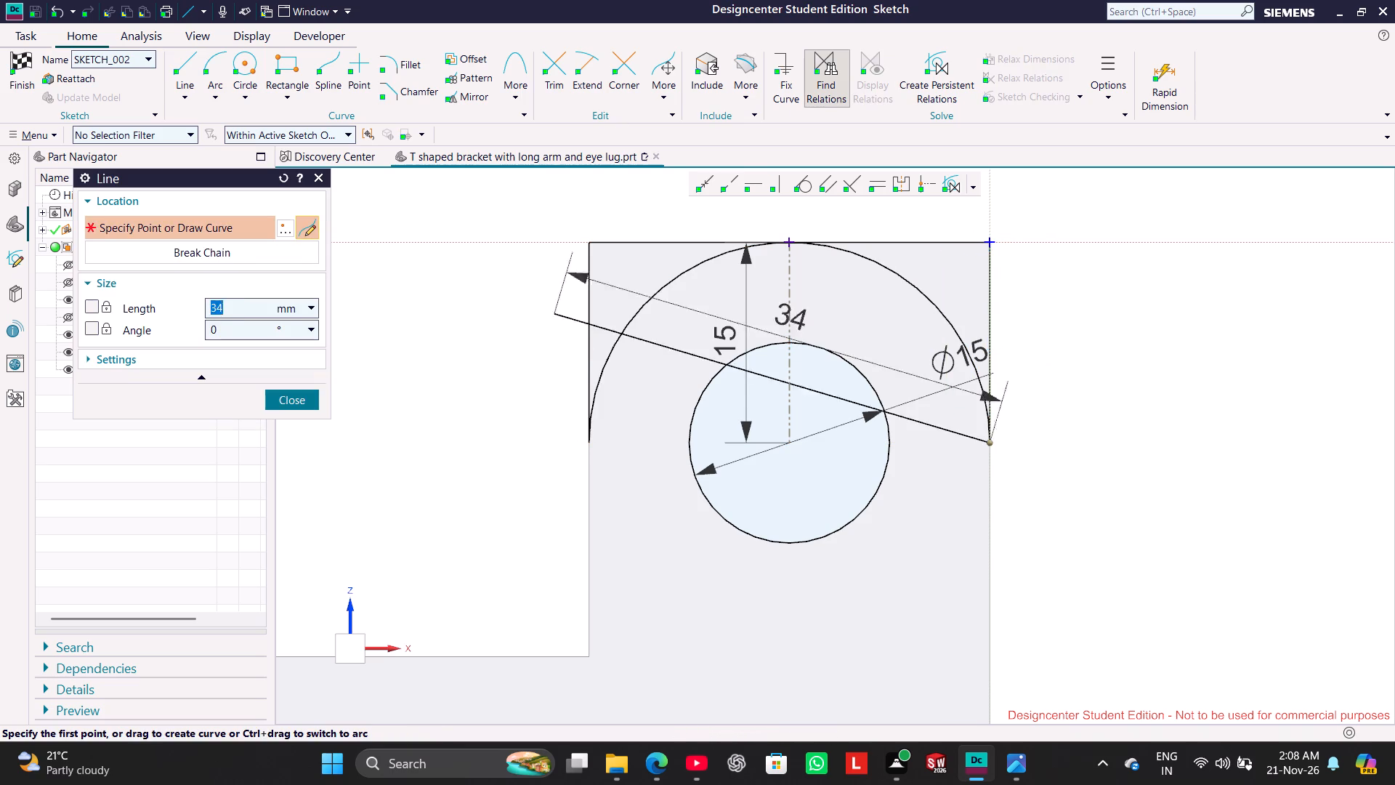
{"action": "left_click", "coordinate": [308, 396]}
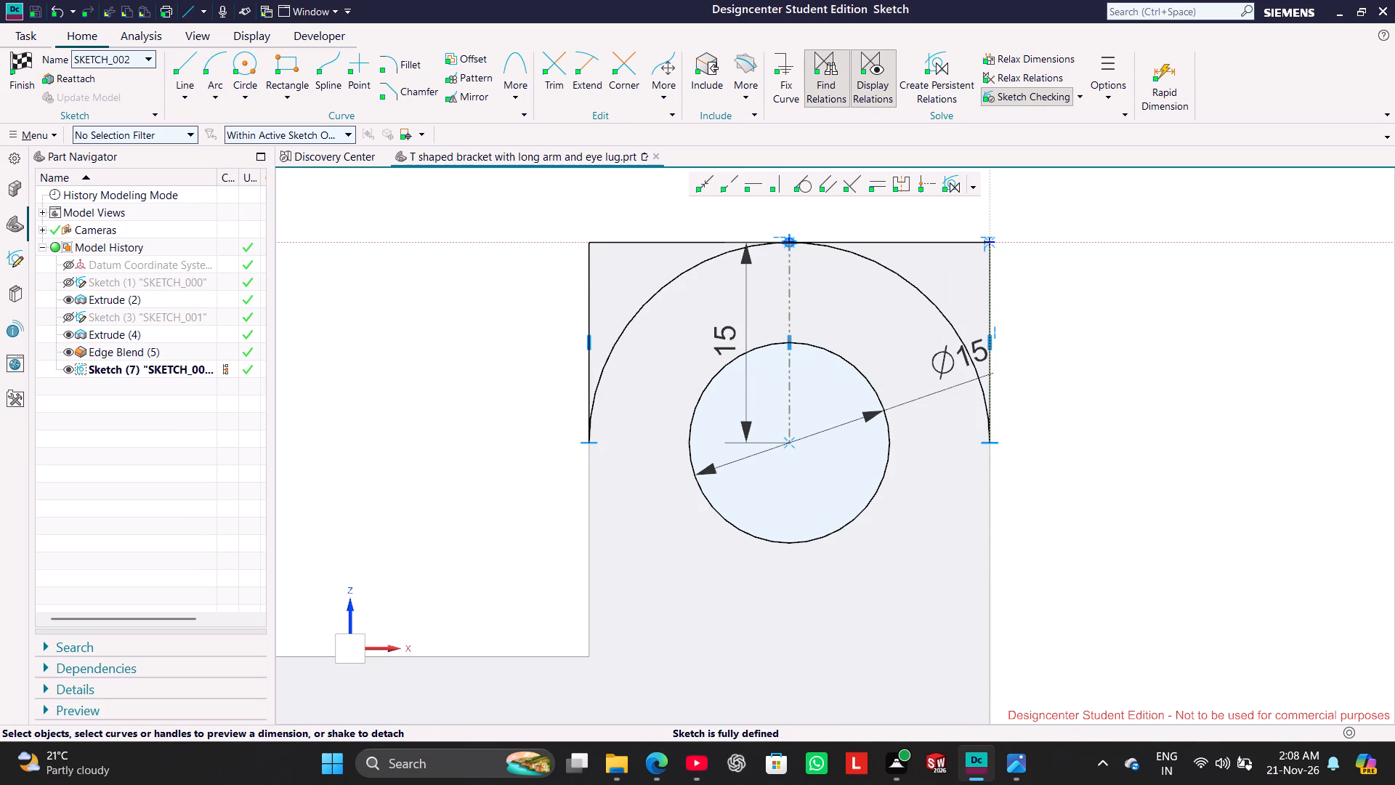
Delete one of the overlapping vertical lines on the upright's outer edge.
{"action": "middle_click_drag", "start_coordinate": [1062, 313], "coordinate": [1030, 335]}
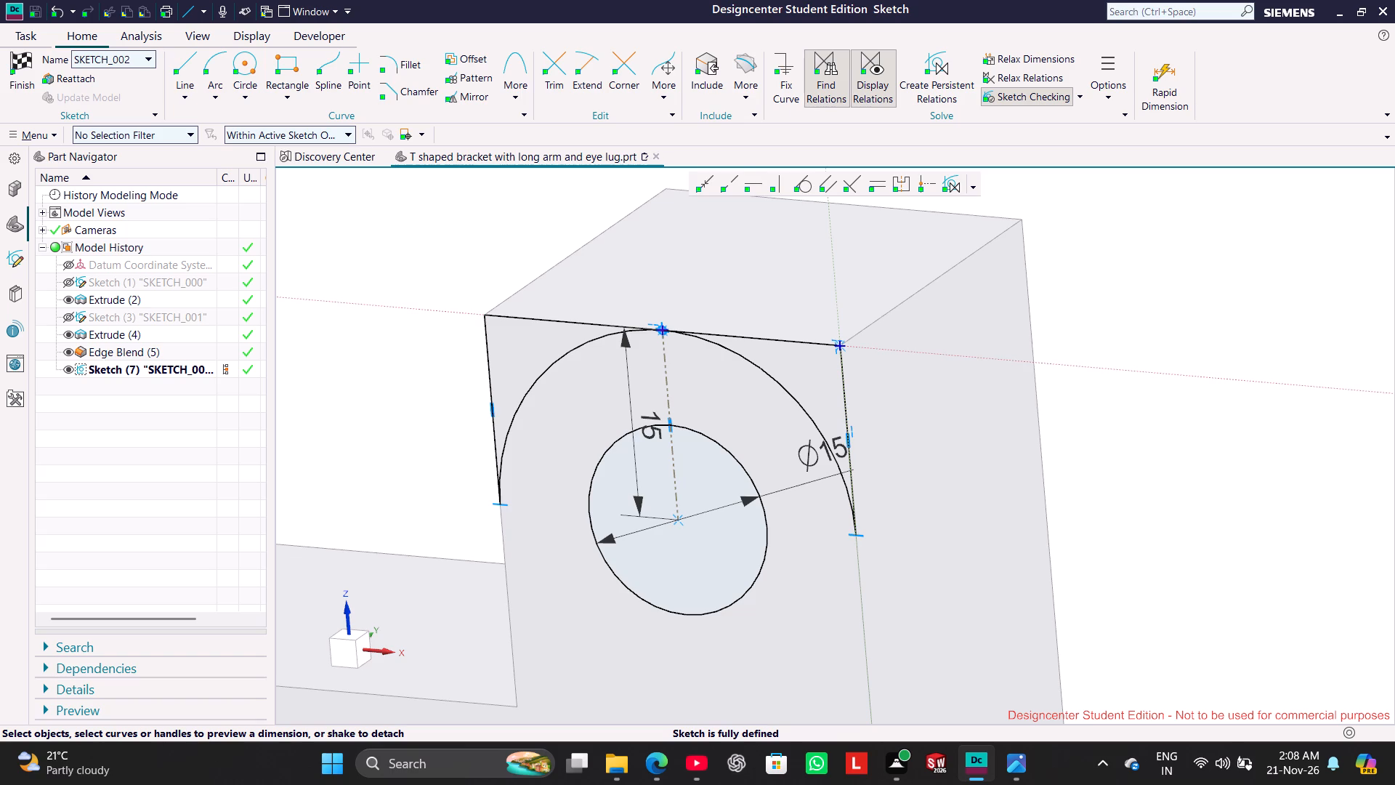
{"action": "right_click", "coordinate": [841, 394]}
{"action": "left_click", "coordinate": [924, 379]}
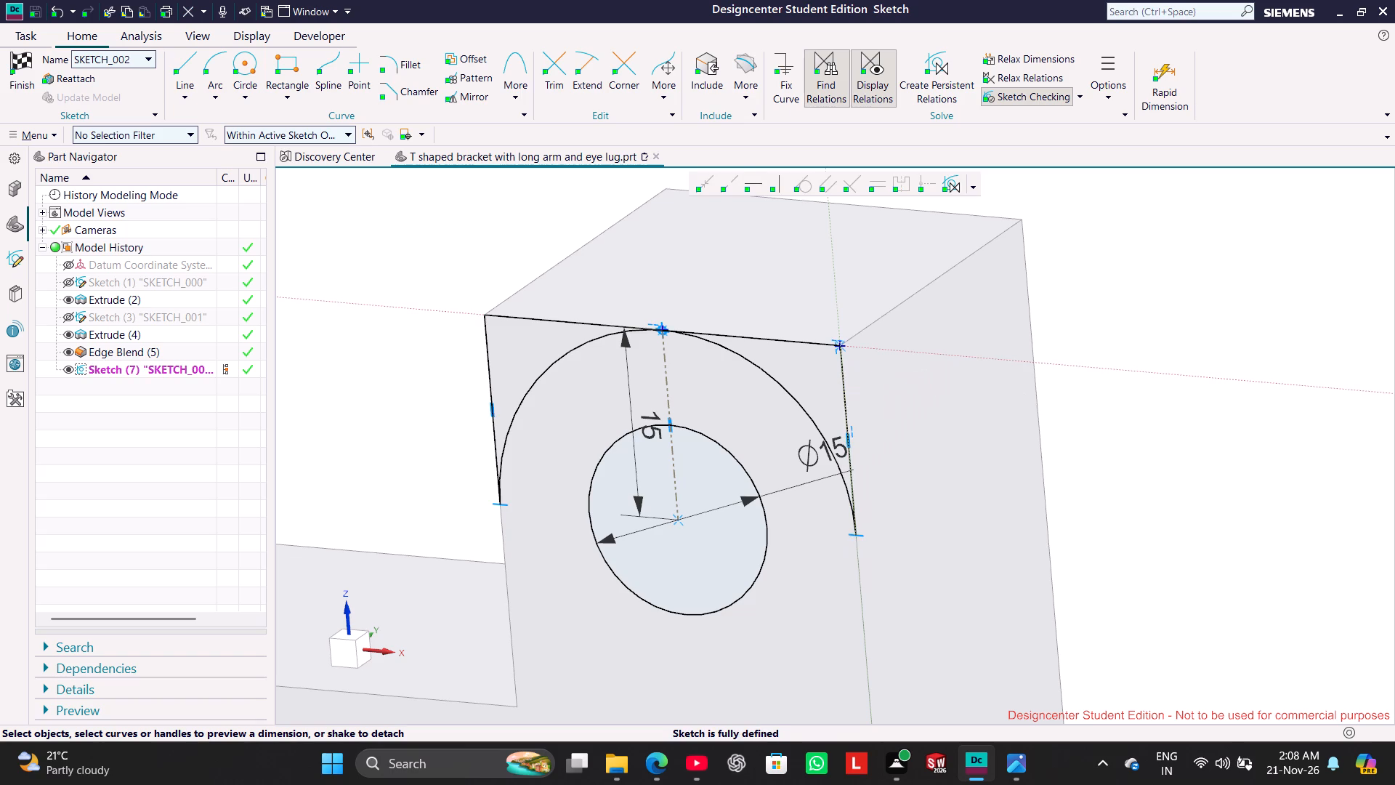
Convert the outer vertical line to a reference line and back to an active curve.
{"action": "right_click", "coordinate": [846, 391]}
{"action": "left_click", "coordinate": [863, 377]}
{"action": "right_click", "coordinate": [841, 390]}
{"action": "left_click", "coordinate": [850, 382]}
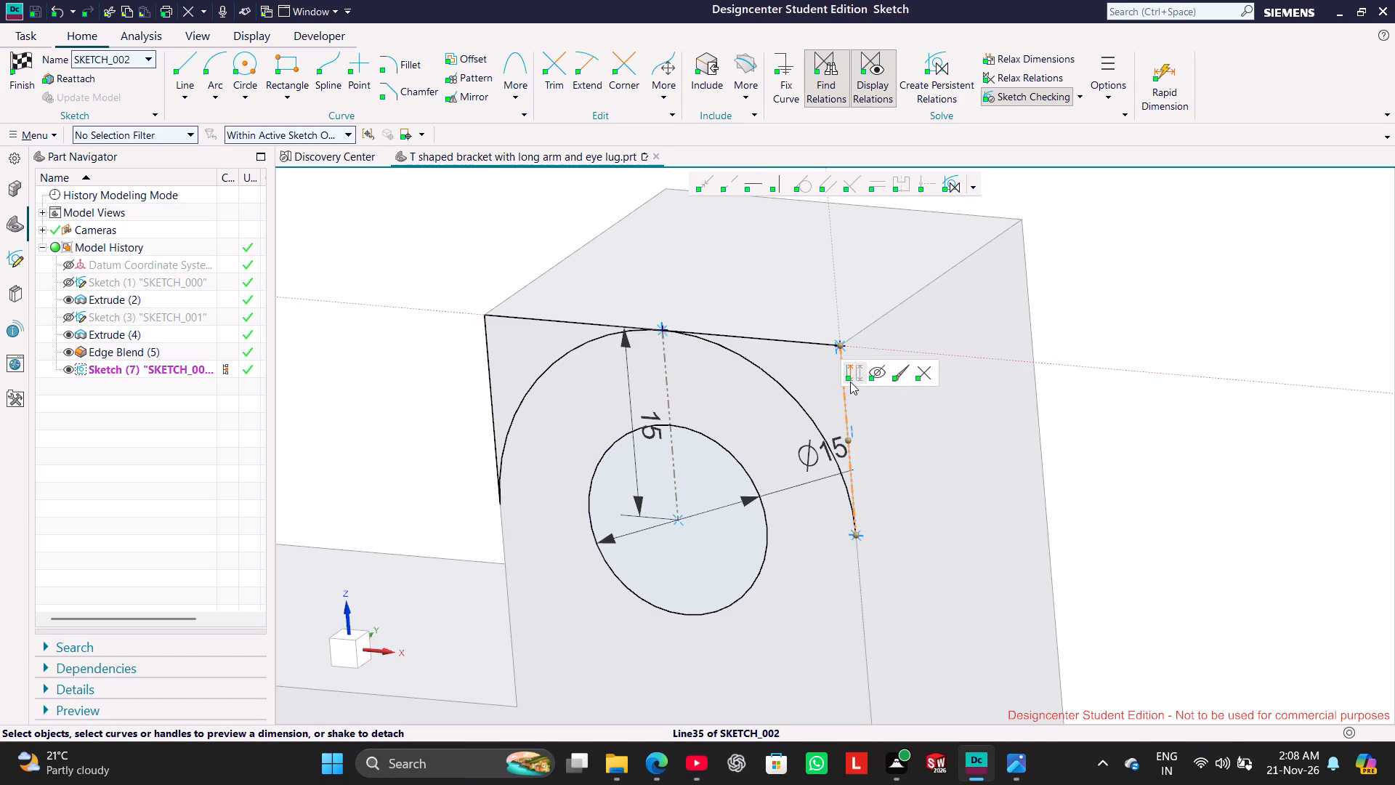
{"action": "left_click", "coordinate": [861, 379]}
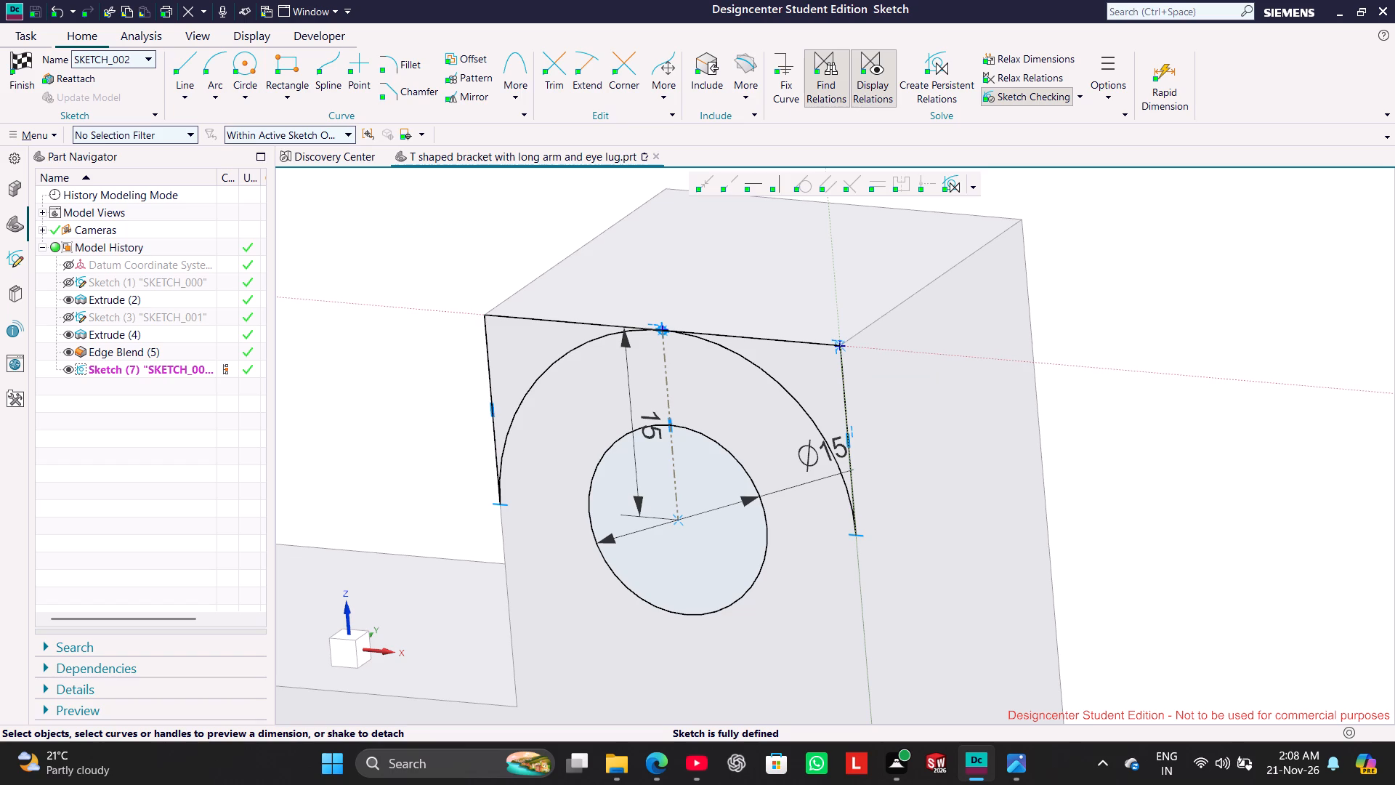
Delete the top line, the outer vertical line and the inner vertical line around the arc in the eye lug sketch.
{"action": "left_click_drag", "start_coordinate": [849, 397], "coordinate": [899, 372]}
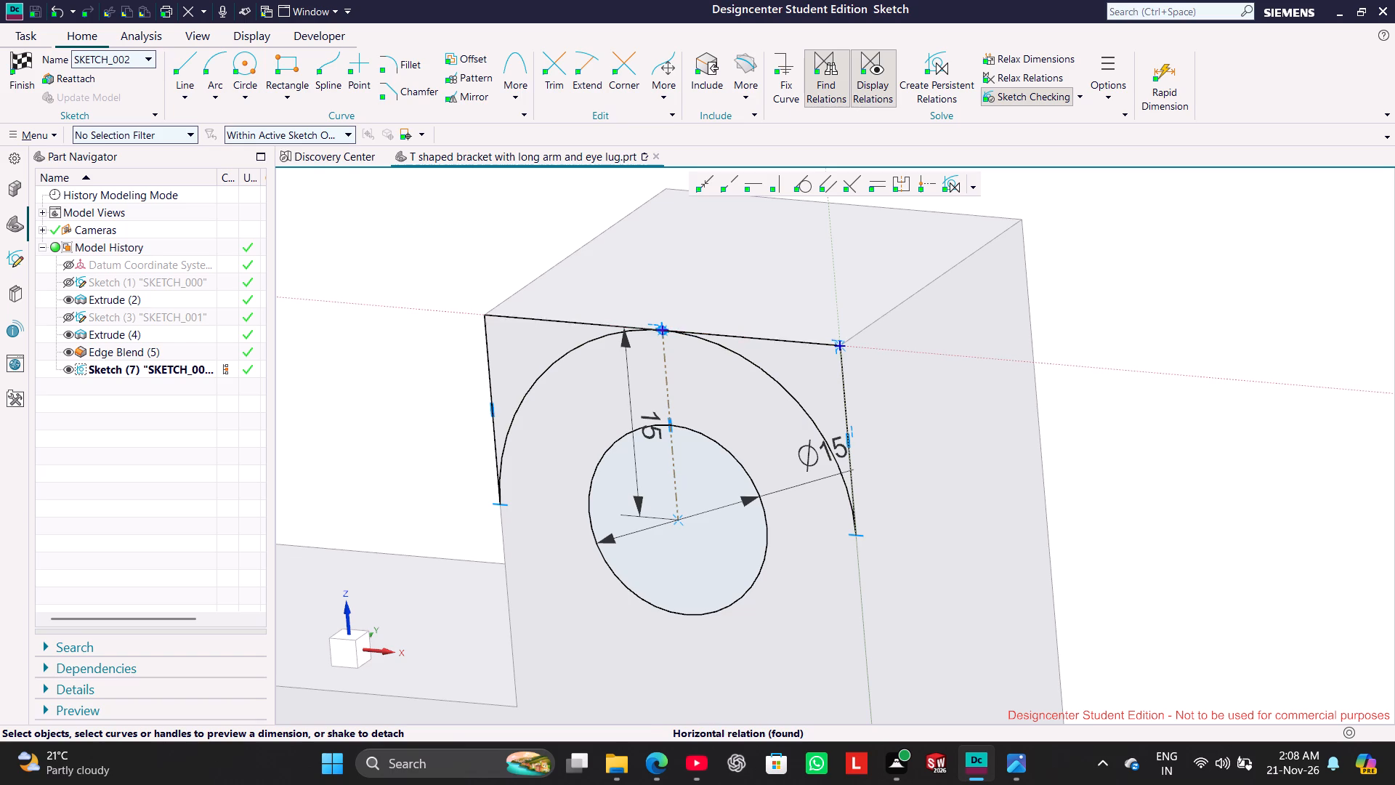
{"action": "left_click_drag", "start_coordinate": [740, 337], "coordinate": [741, 277]}
{"action": "right_click", "coordinate": [768, 339]}
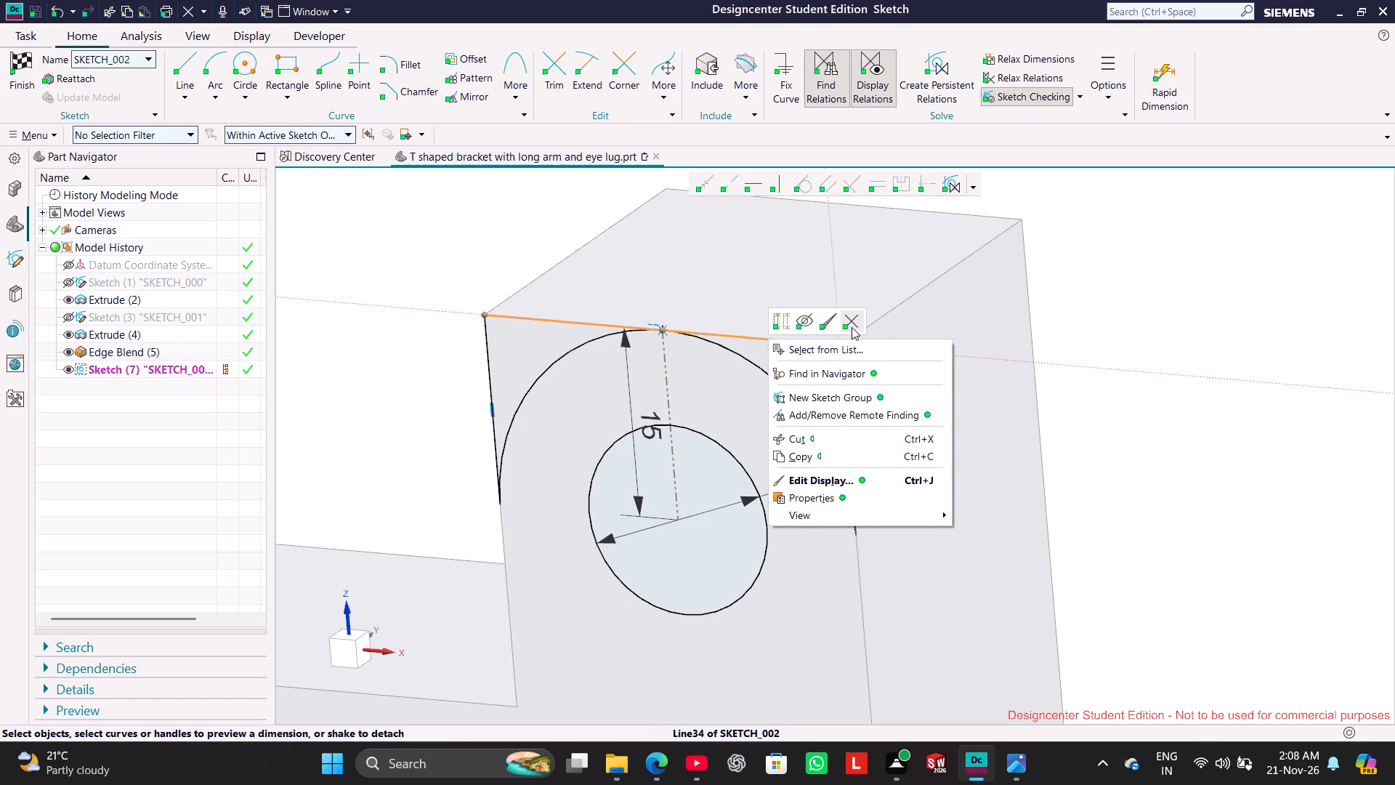
{"action": "left_click", "coordinate": [852, 327]}
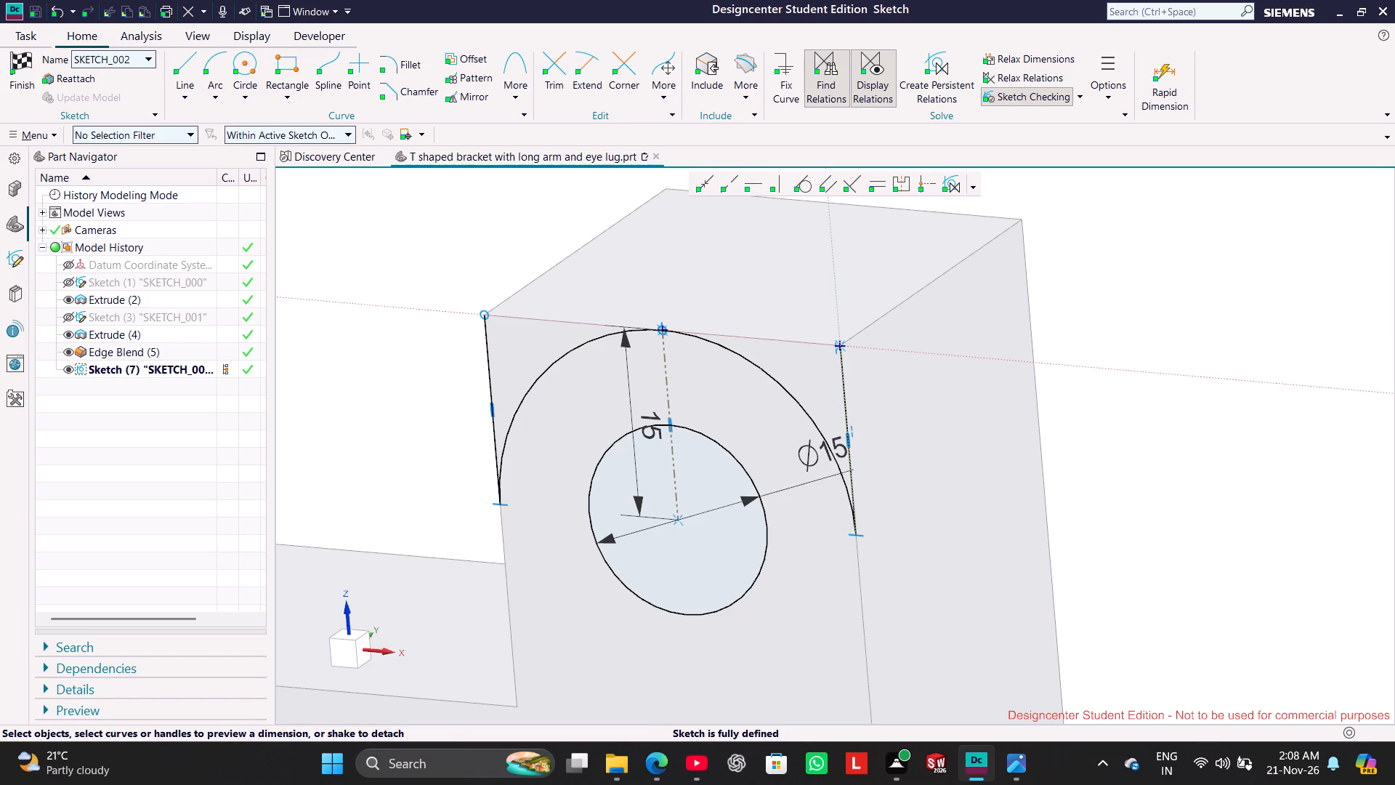
{"action": "left_click", "coordinate": [349, 657]}
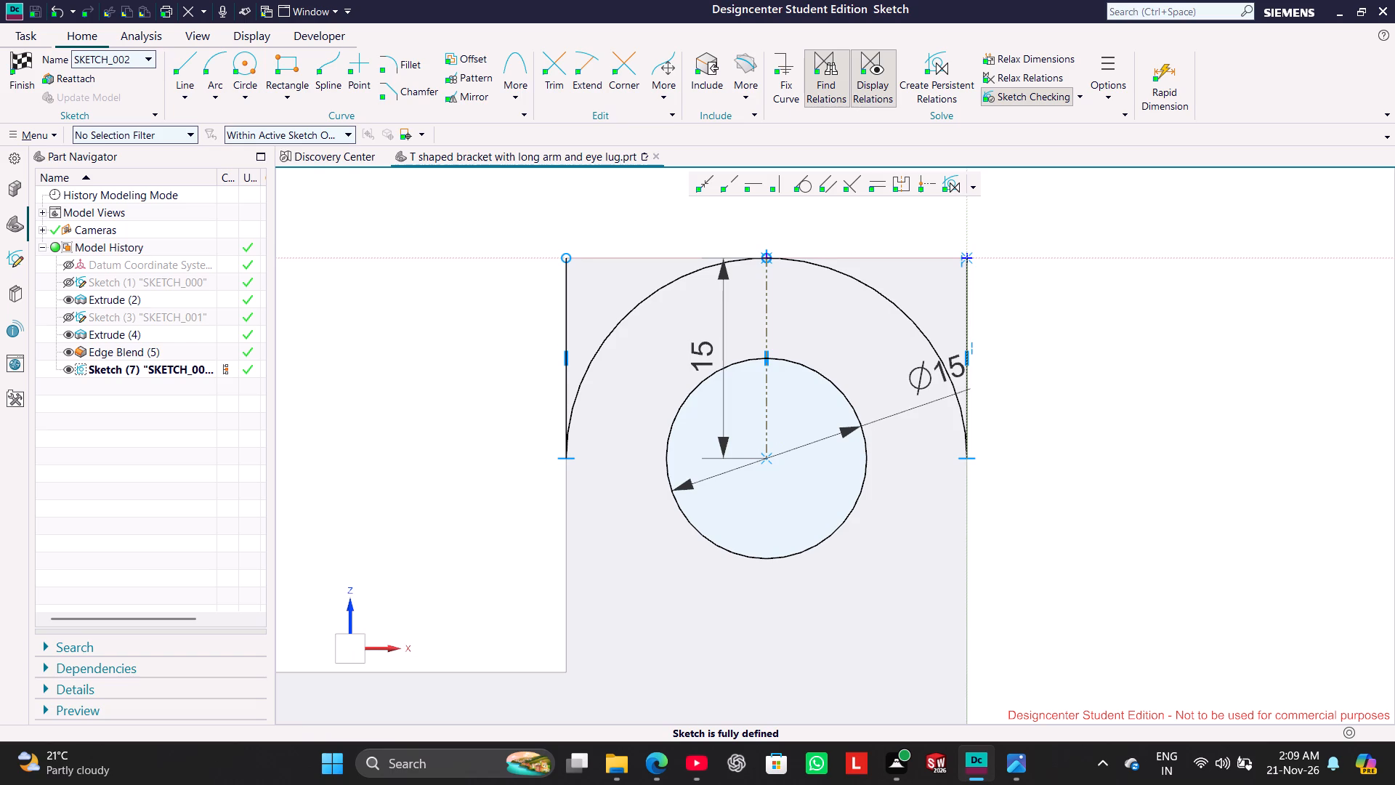
{"action": "right_click", "coordinate": [972, 293]}
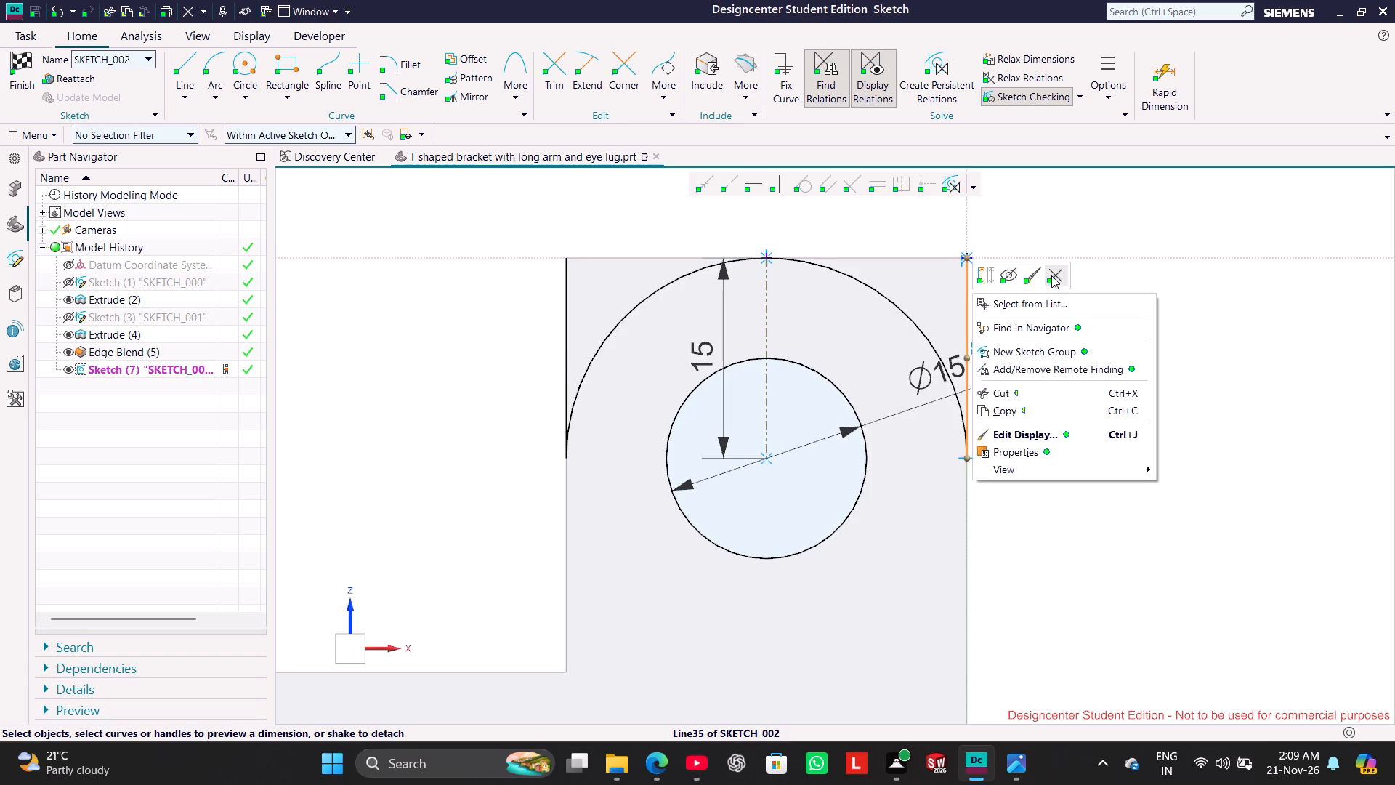
{"action": "left_click", "coordinate": [1051, 275]}
{"action": "right_click", "coordinate": [563, 319]}
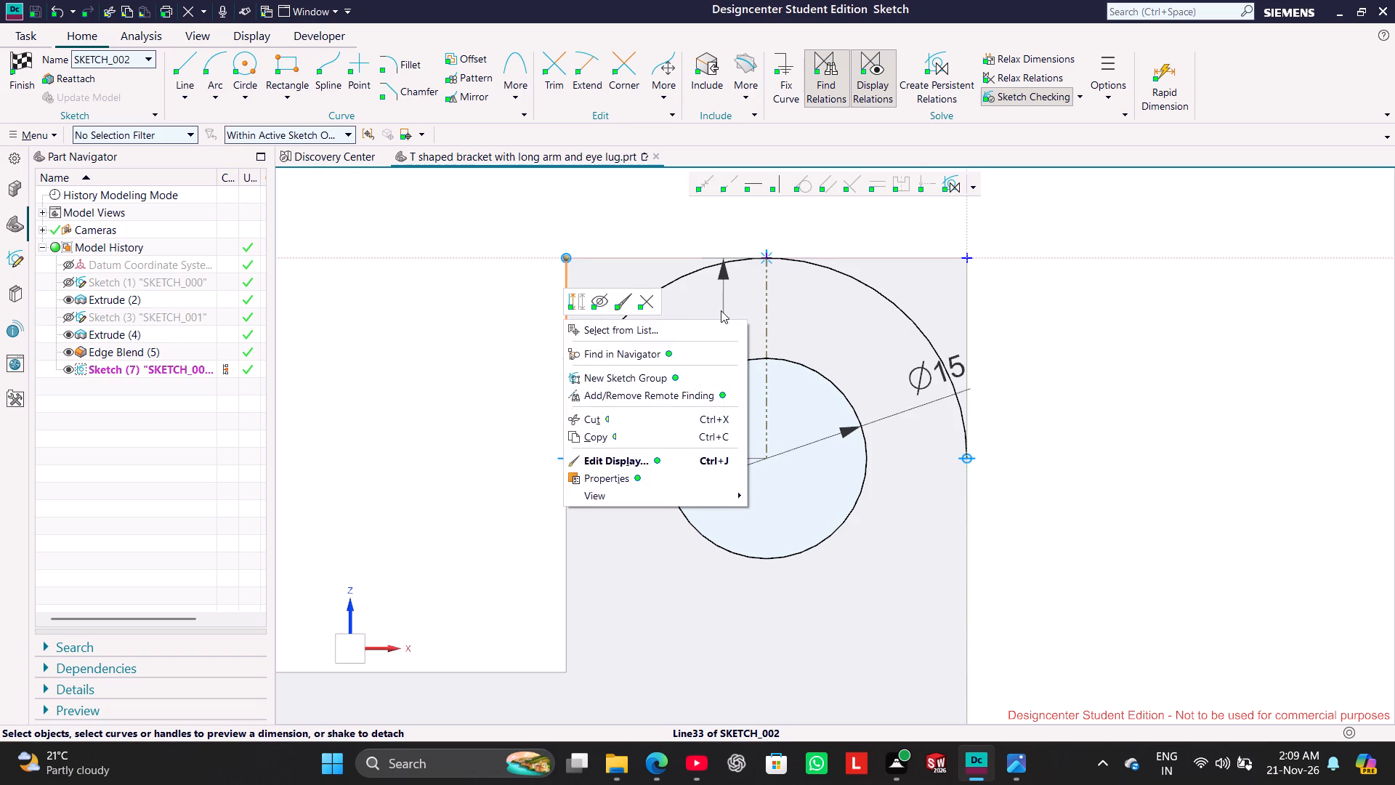
{"action": "left_click", "coordinate": [651, 297]}
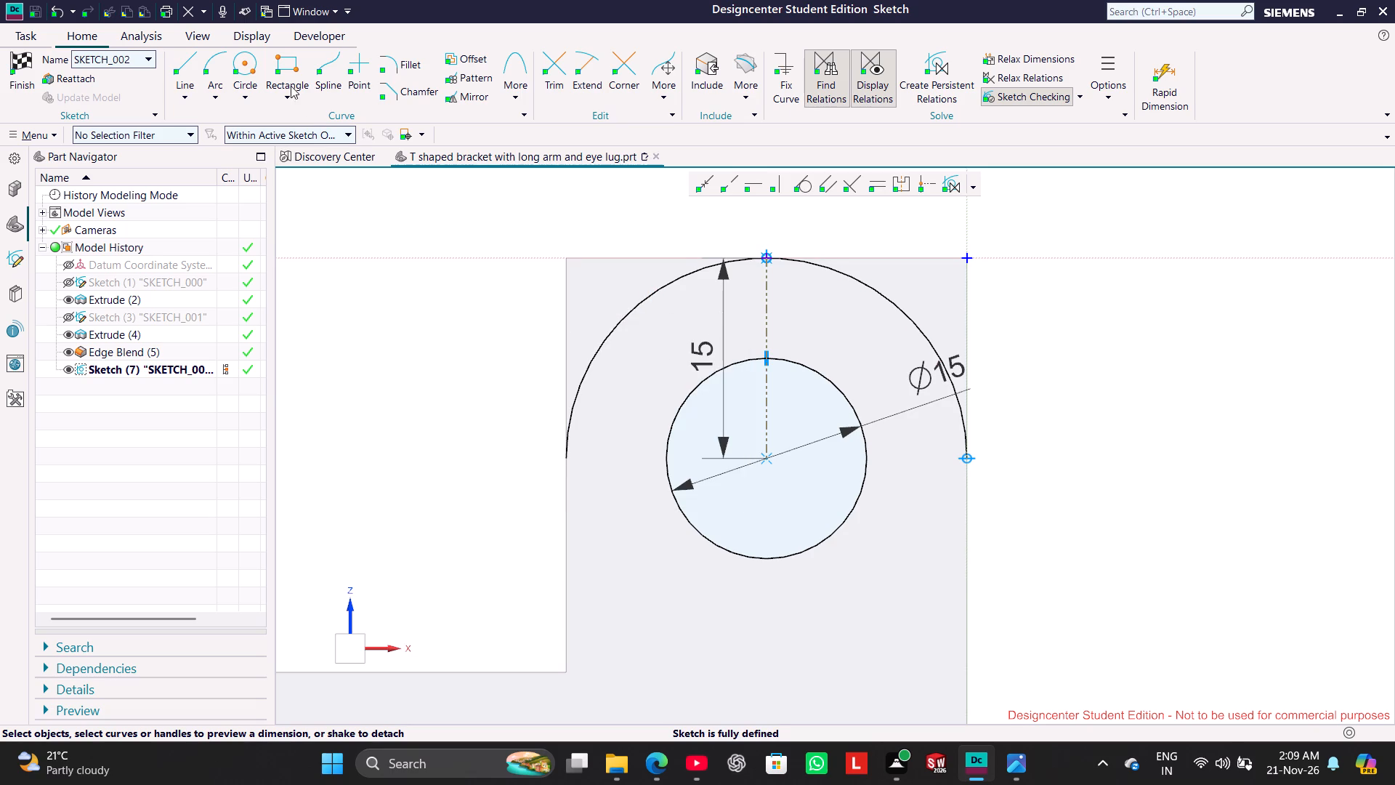
Draw a line chain between the arc's ends: about 10.5 mm outward, 18.5 mm up, 49.5 mm across, 18 mm down and back to the arc.
{"action": "left_click", "coordinate": [287, 66]}
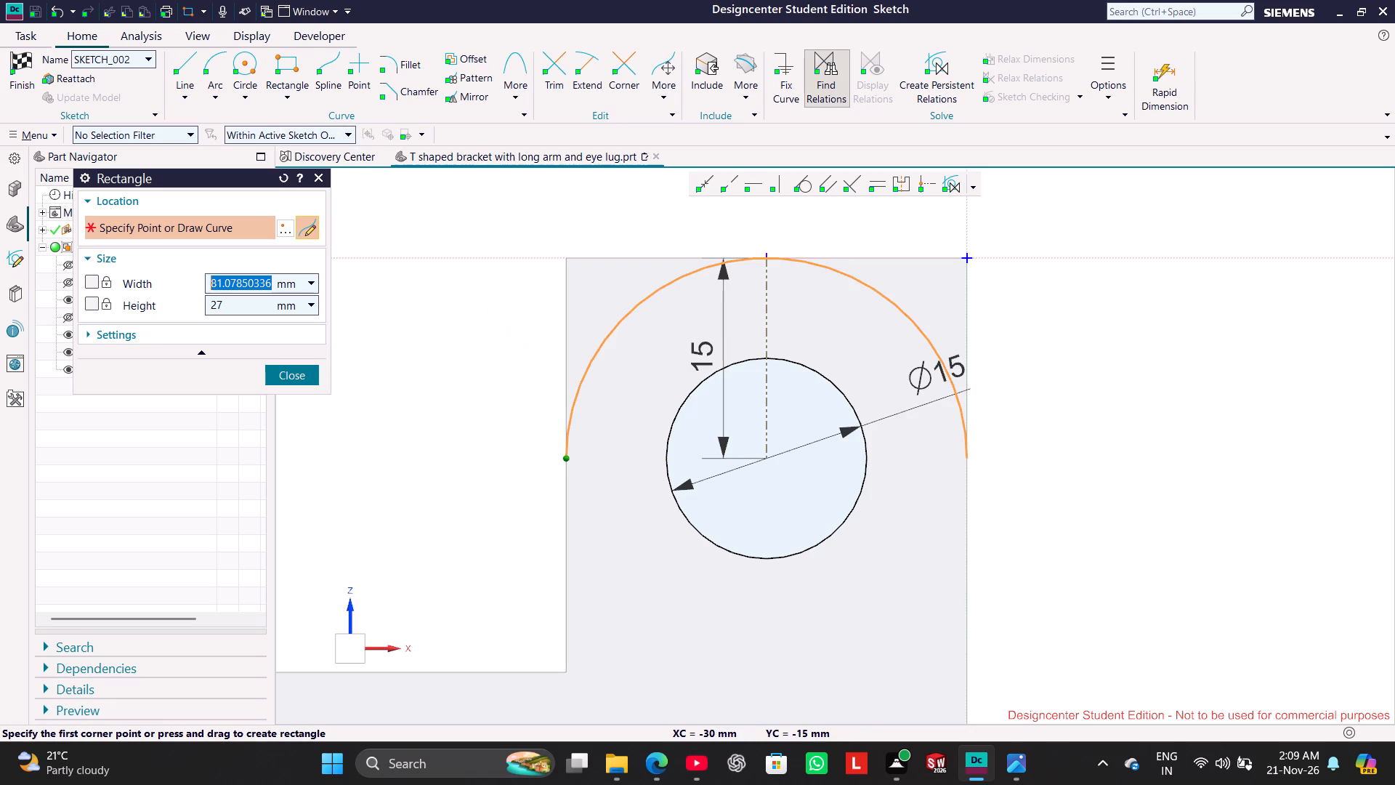
{"action": "left_click", "coordinate": [313, 370]}
{"action": "left_click", "coordinate": [193, 60]}
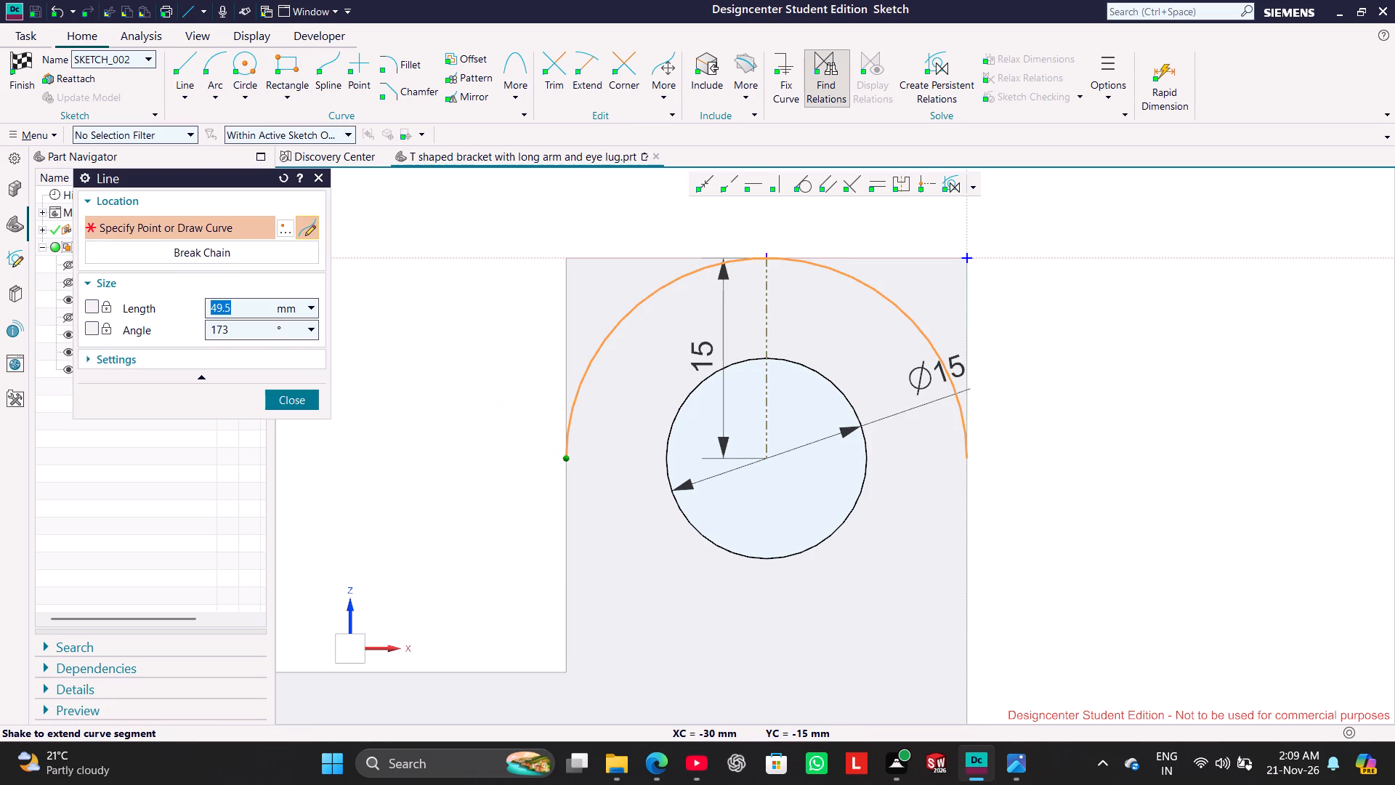
{"action": "left_click_drag", "start_coordinate": [571, 455], "coordinate": [565, 454]}
{"action": "left_click_drag", "start_coordinate": [423, 465], "coordinate": [429, 443]}
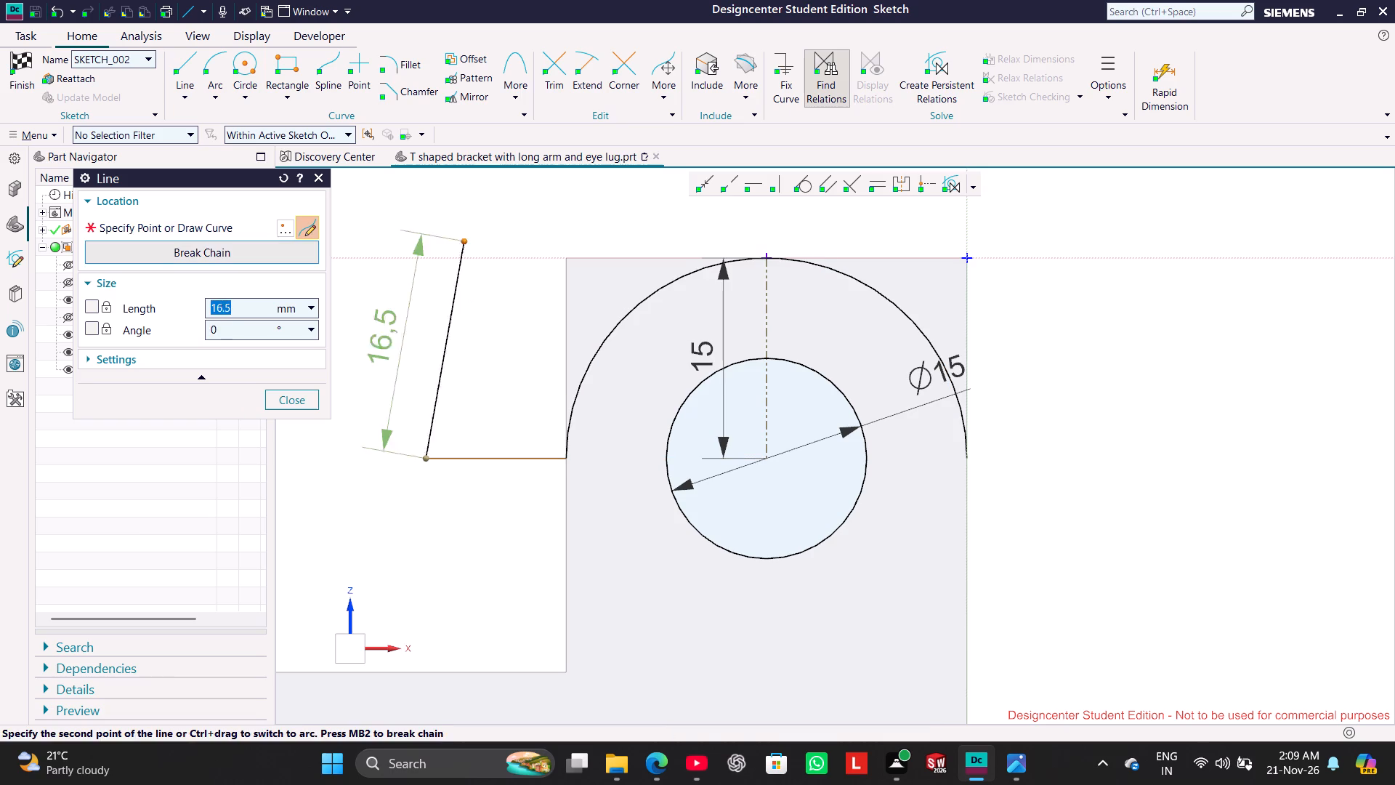
{"action": "left_click", "coordinate": [421, 214]}
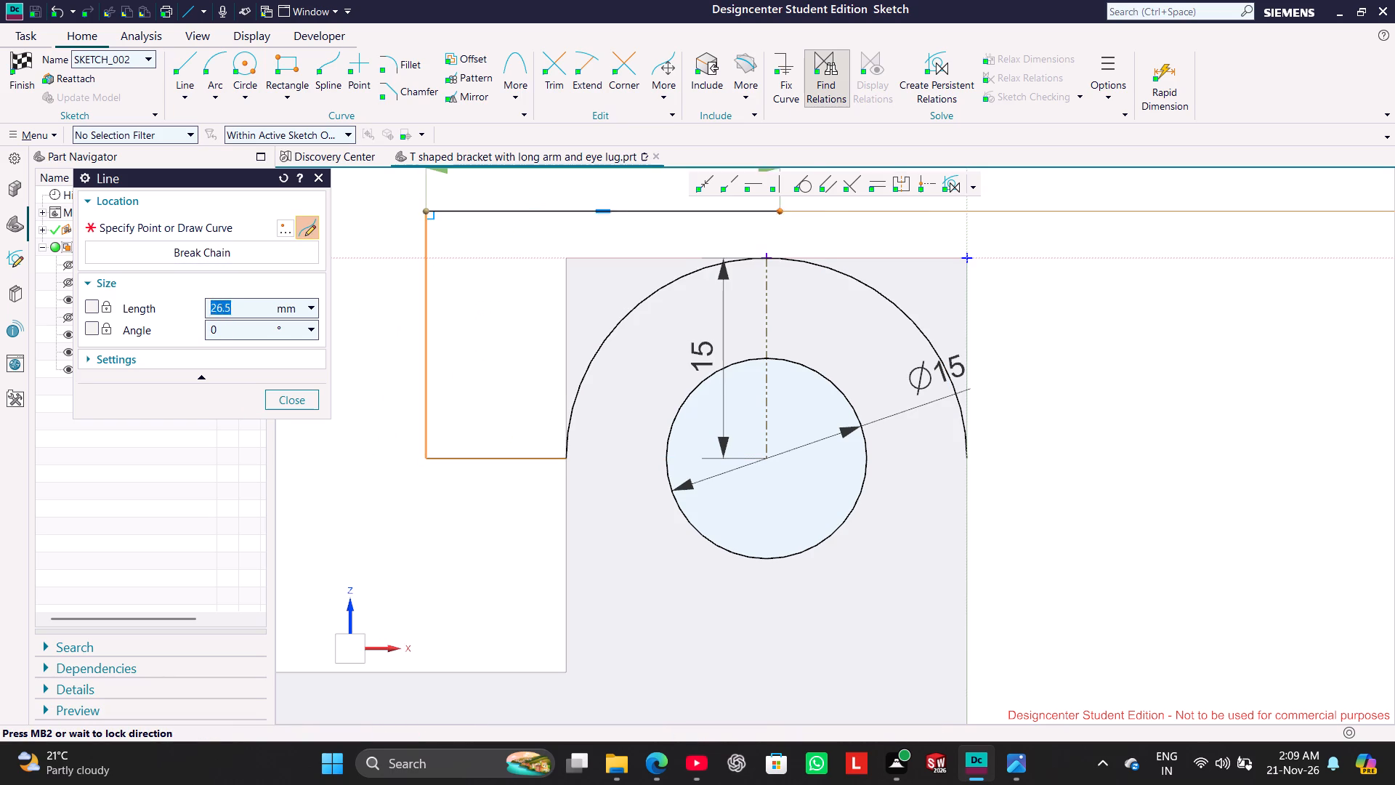
{"action": "left_click", "coordinate": [1089, 216]}
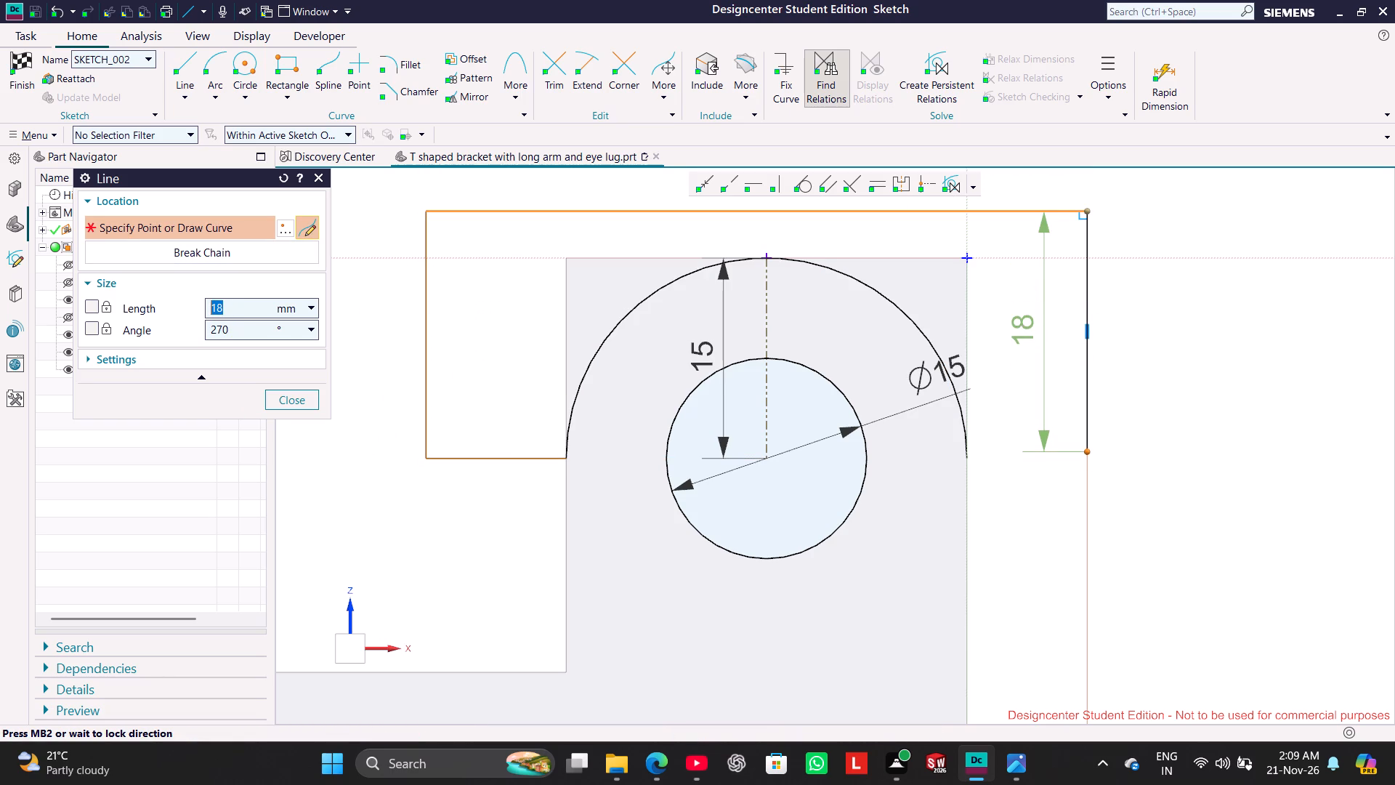
{"action": "left_click", "coordinate": [1093, 452]}
{"action": "left_click", "coordinate": [969, 458]}
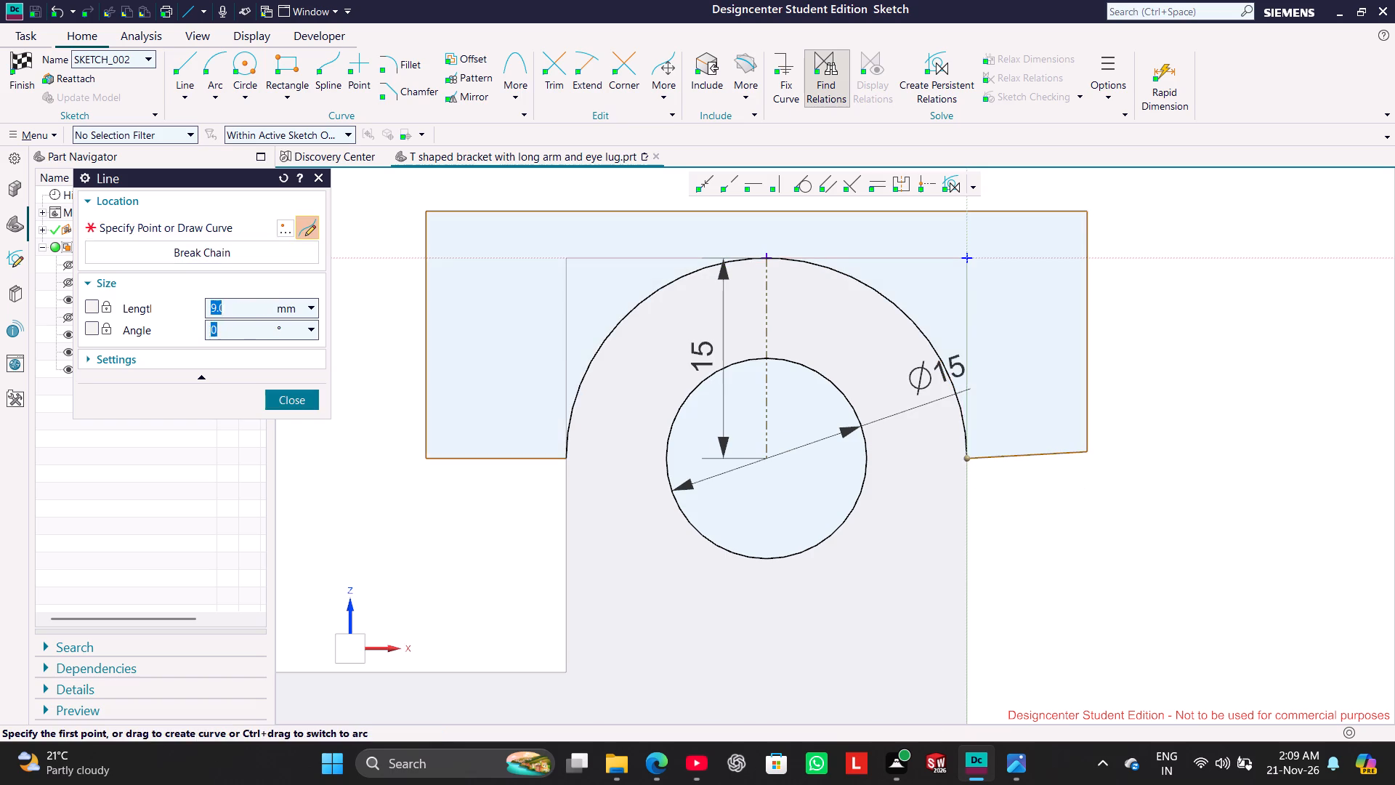
{"action": "left_click", "coordinate": [301, 399]}
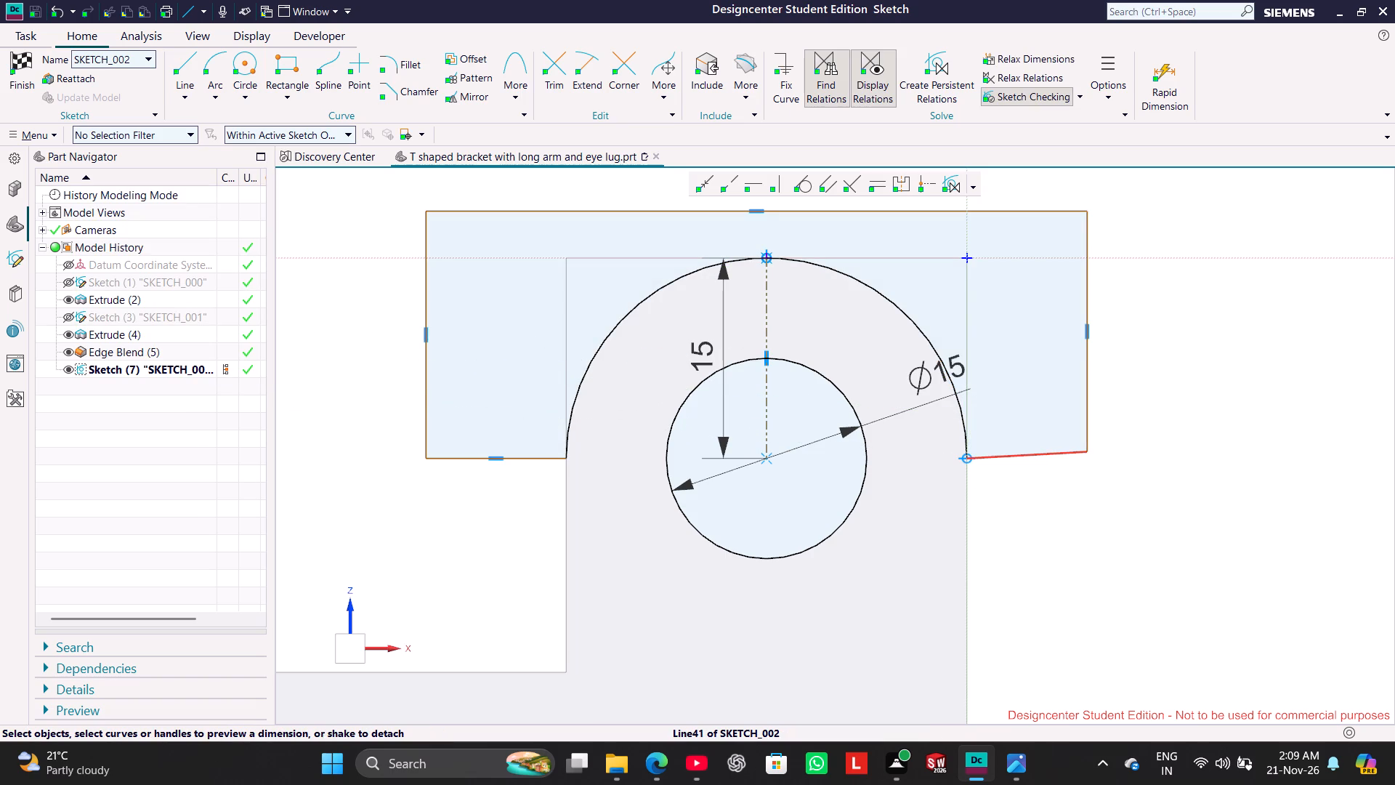
Make the slanted closing line at the arc's outer end horizontal.
{"action": "left_click", "coordinate": [1023, 451]}
{"action": "left_click", "coordinate": [757, 185]}
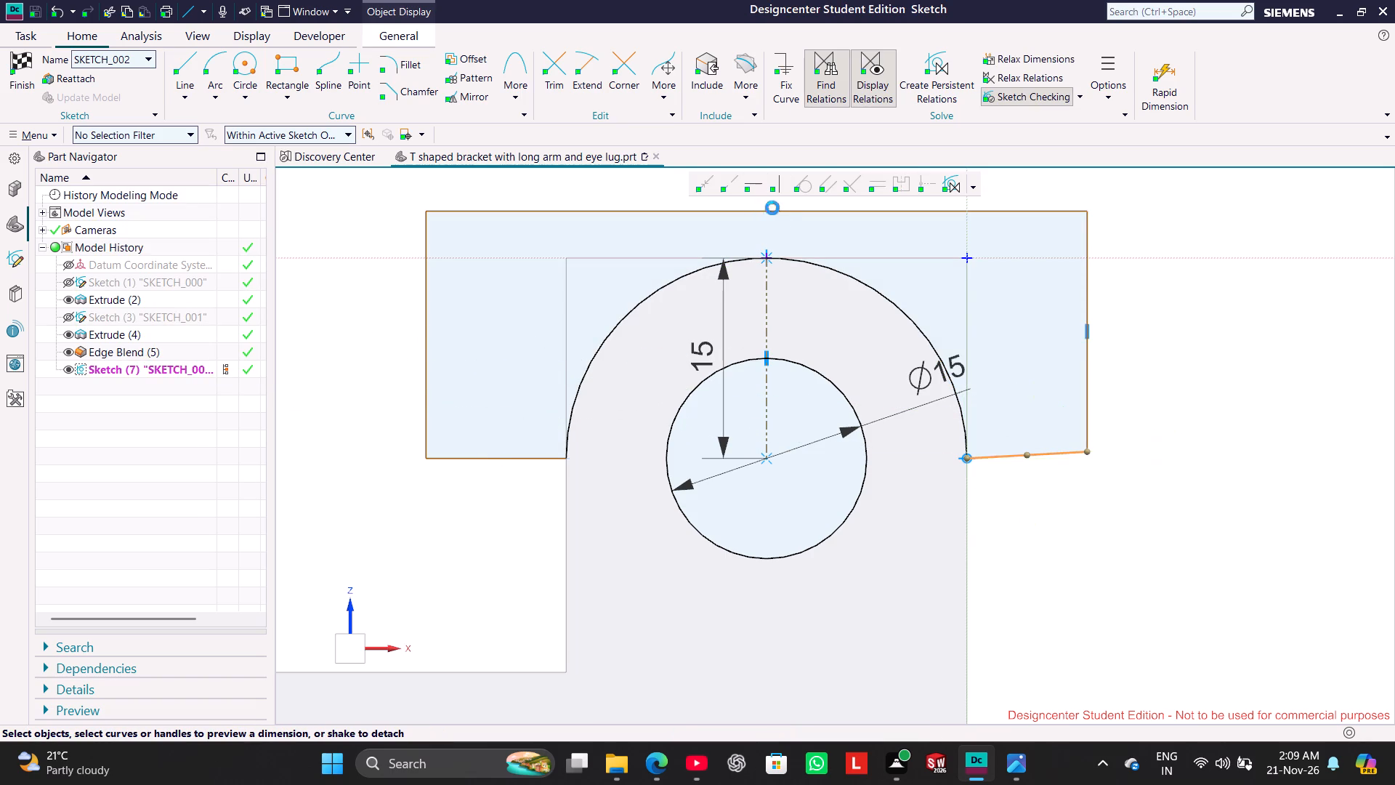
{"action": "left_click", "coordinate": [1145, 310]}
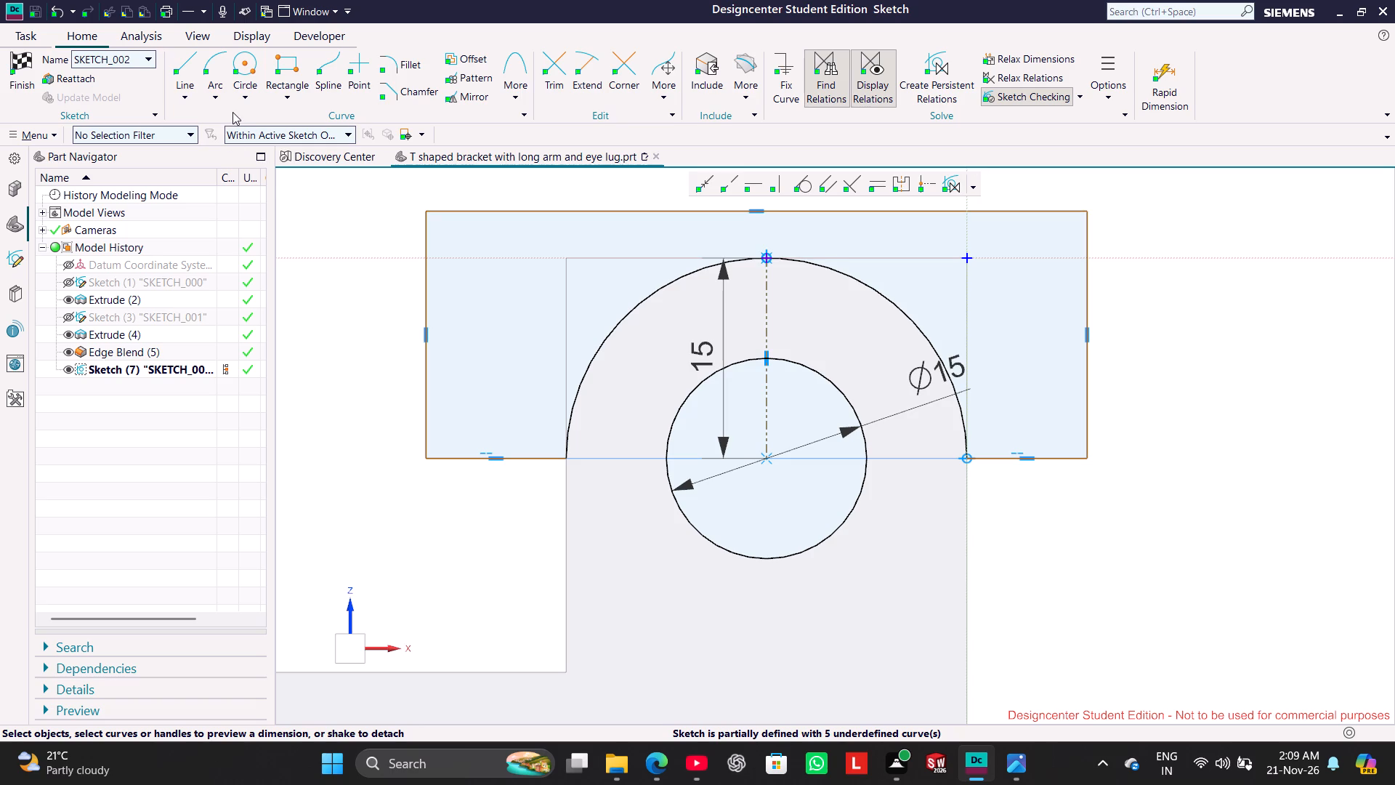
Dimension the inner vertical line and both short horizontal lines beside the arc, and finish the sketch.
{"action": "left_click", "coordinate": [420, 404]}
{"action": "left_click", "coordinate": [402, 512]}
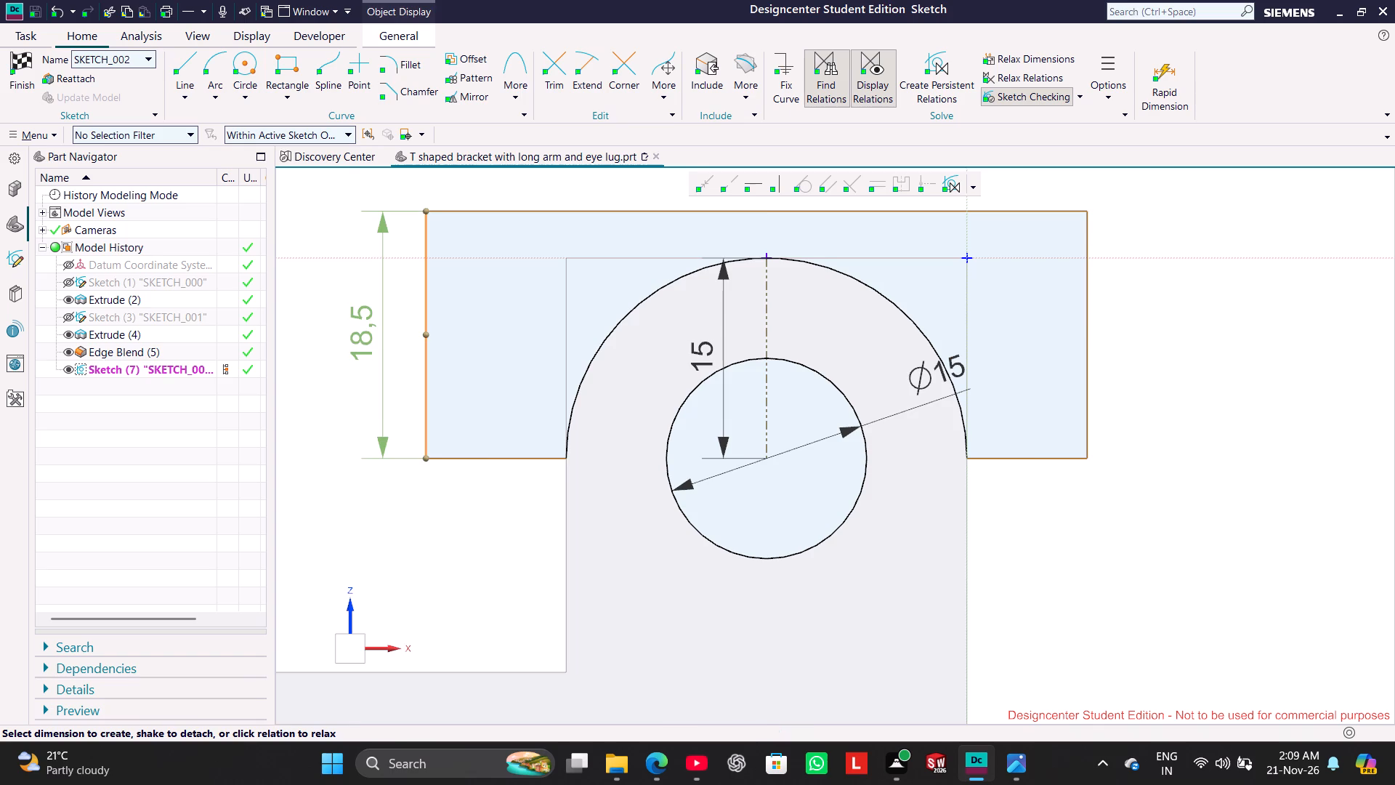
{"action": "left_click", "coordinate": [428, 369]}
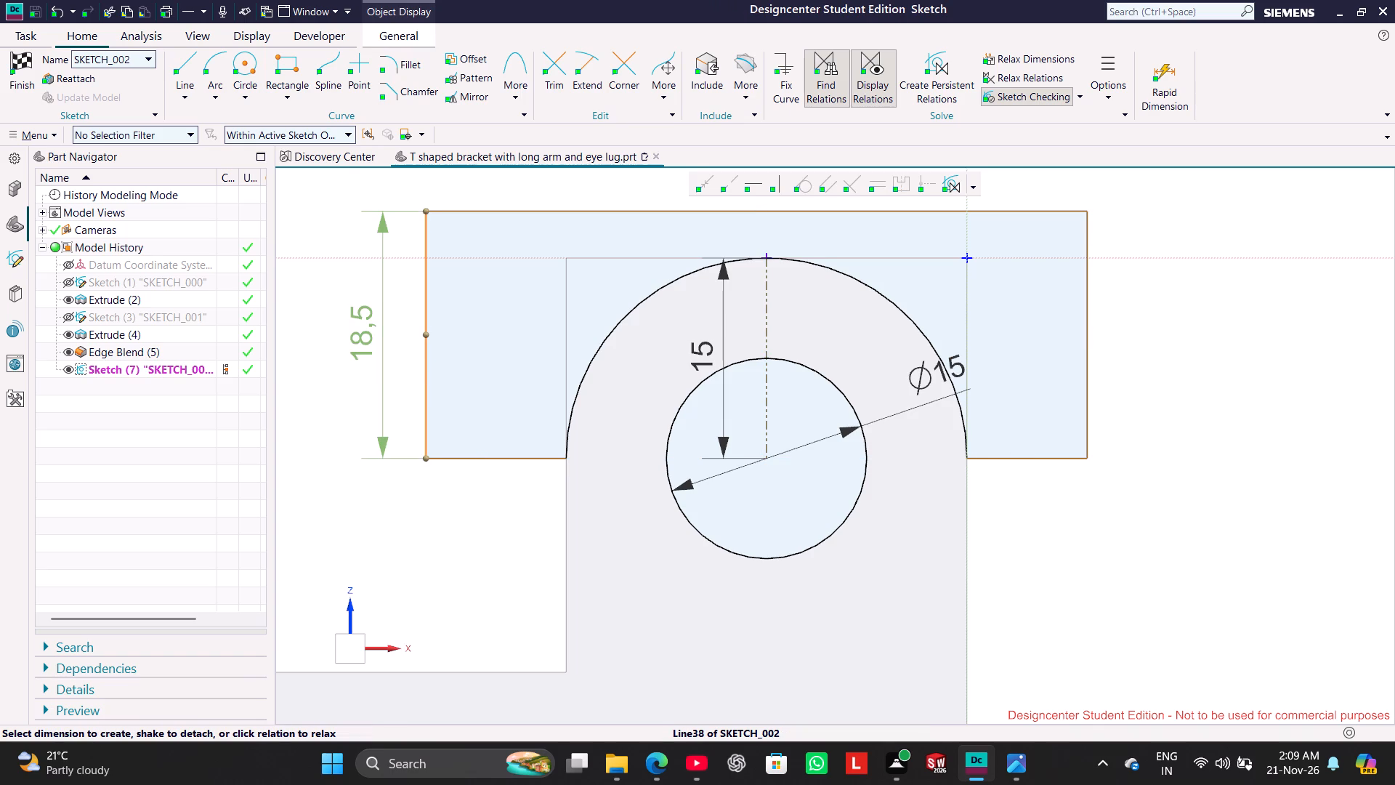
{"action": "left_click", "coordinate": [366, 331]}
{"action": "left_click", "coordinate": [466, 533]}
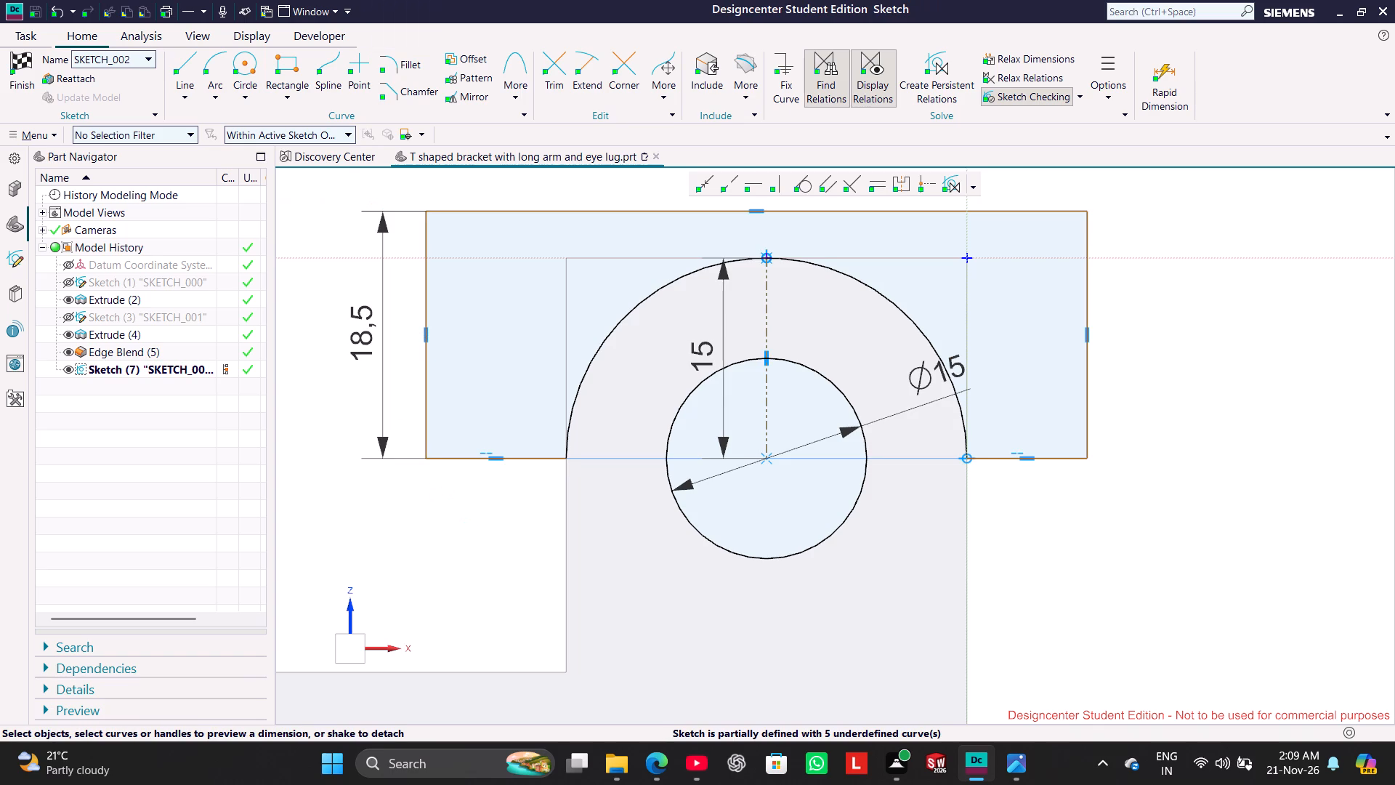
{"action": "left_click", "coordinate": [524, 460]}
{"action": "left_click", "coordinate": [503, 530]}
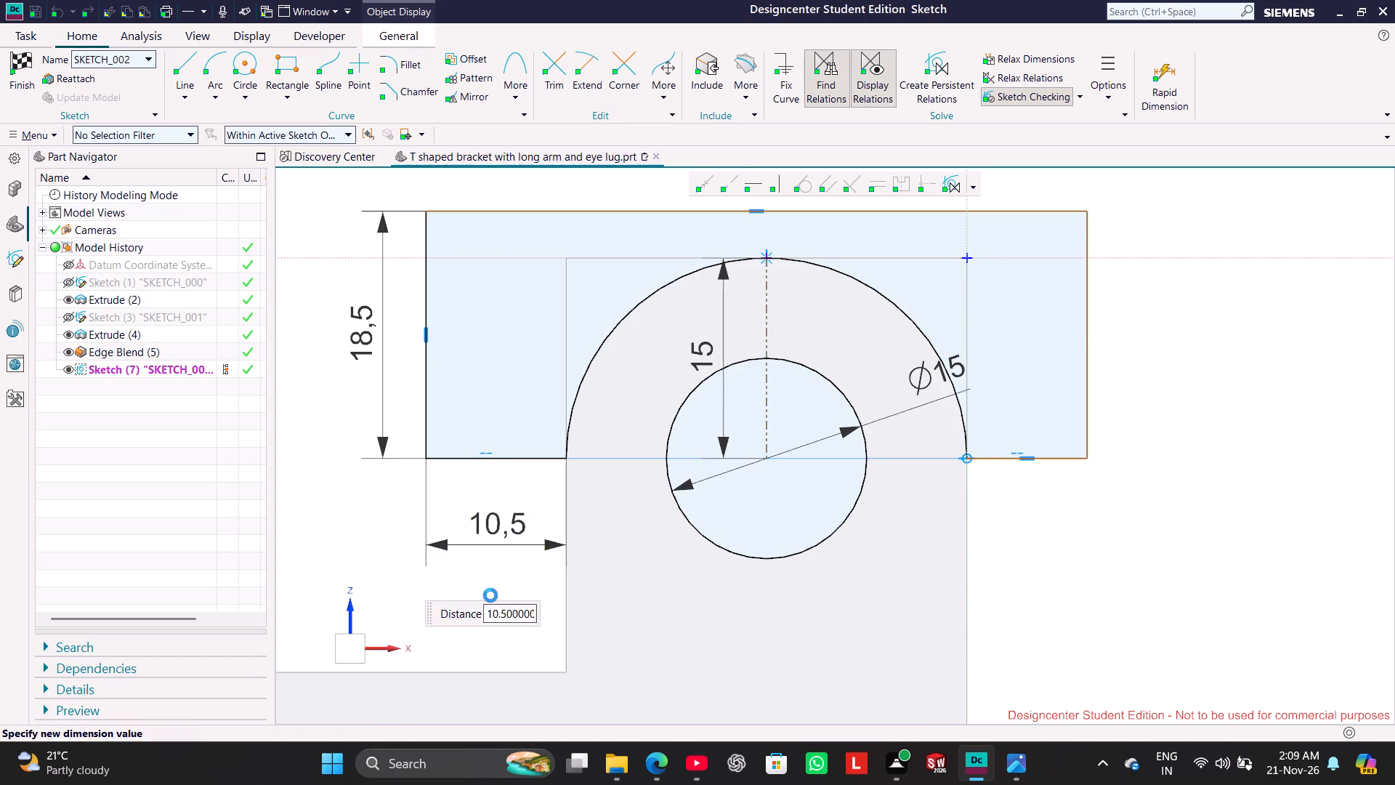
{"action": "left_click", "coordinate": [490, 595]}
{"action": "left_click", "coordinate": [1063, 457]}
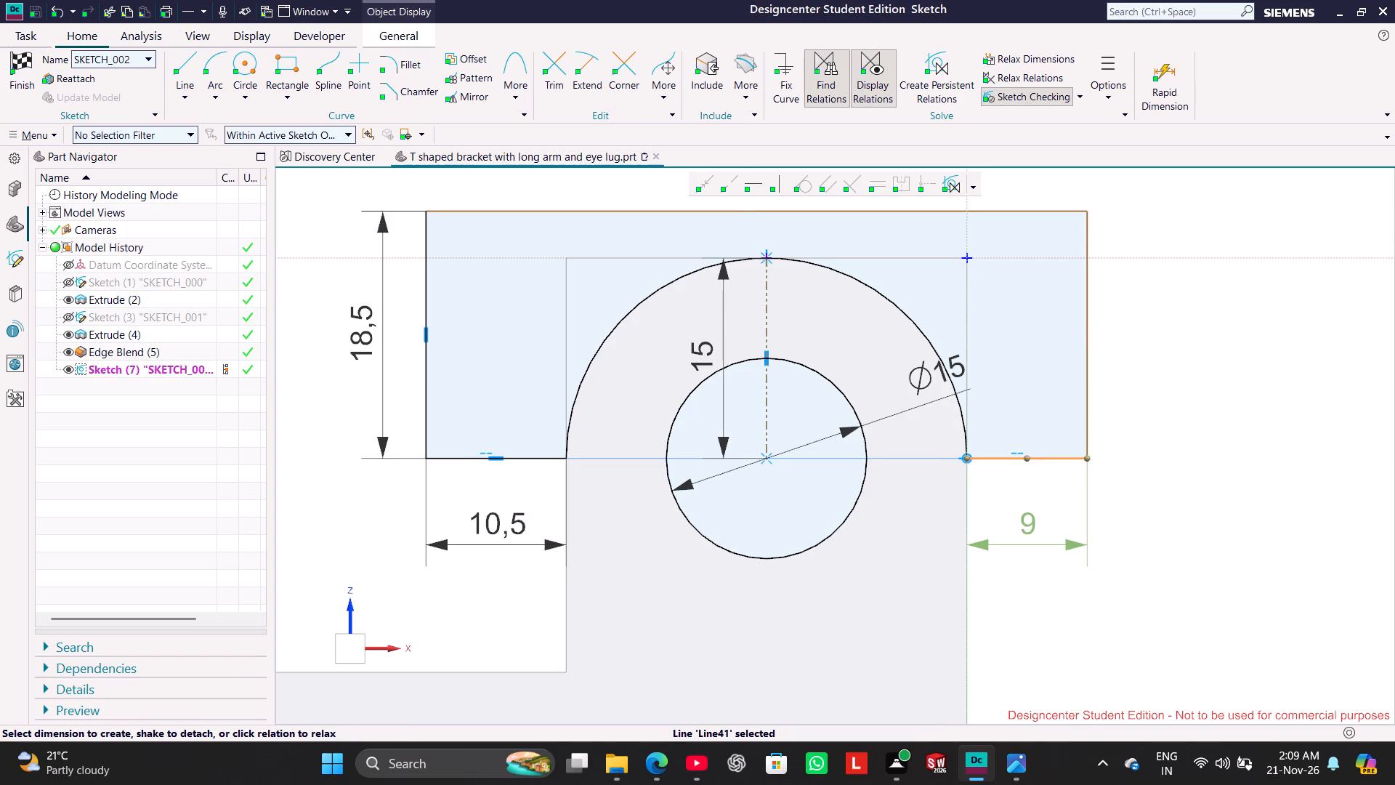
{"action": "left_click", "coordinate": [1039, 536]}
{"action": "left_click", "coordinate": [1061, 601]}
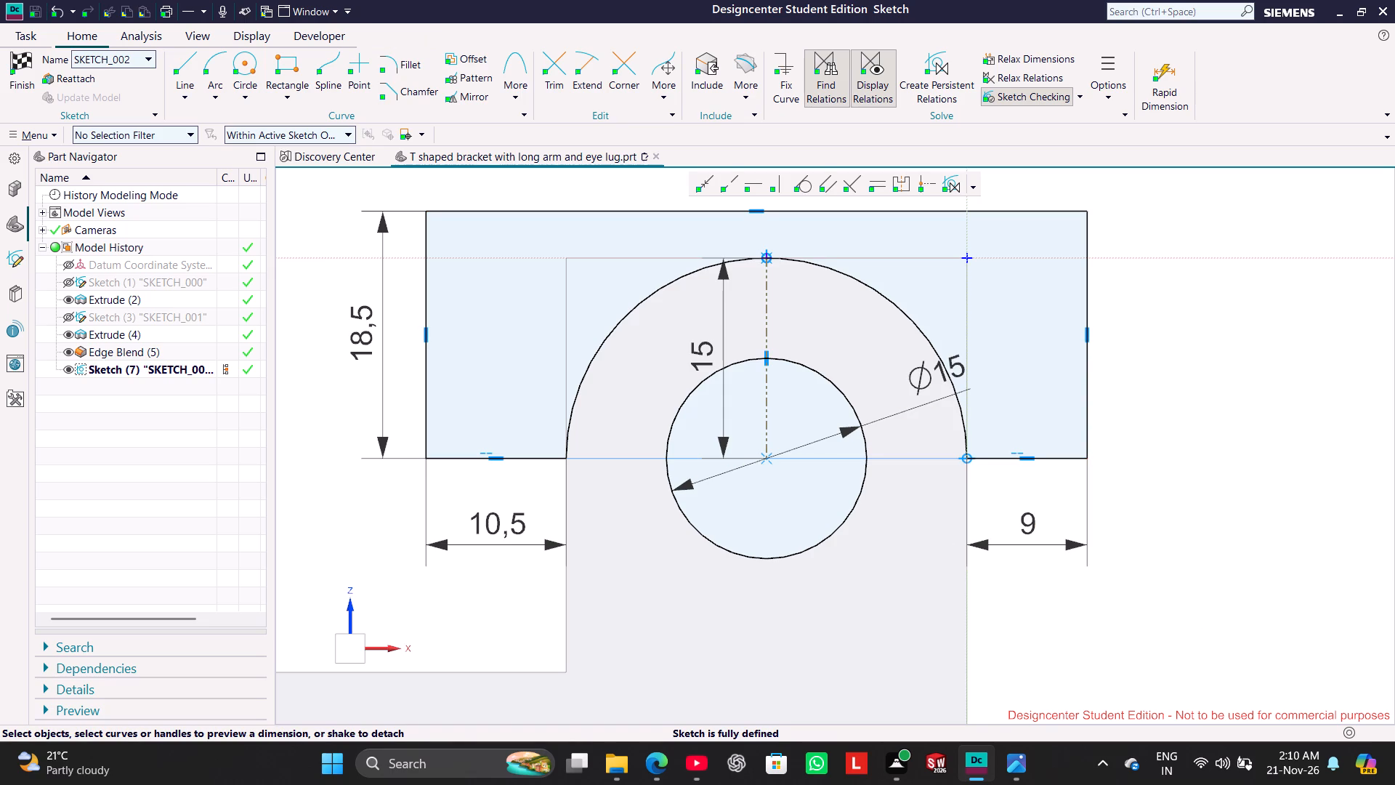
{"action": "scroll", "coordinate": [794, 436], "scroll_direction": "down", "scroll_amount": 2}
{"action": "left_click", "coordinate": [26, 74]}
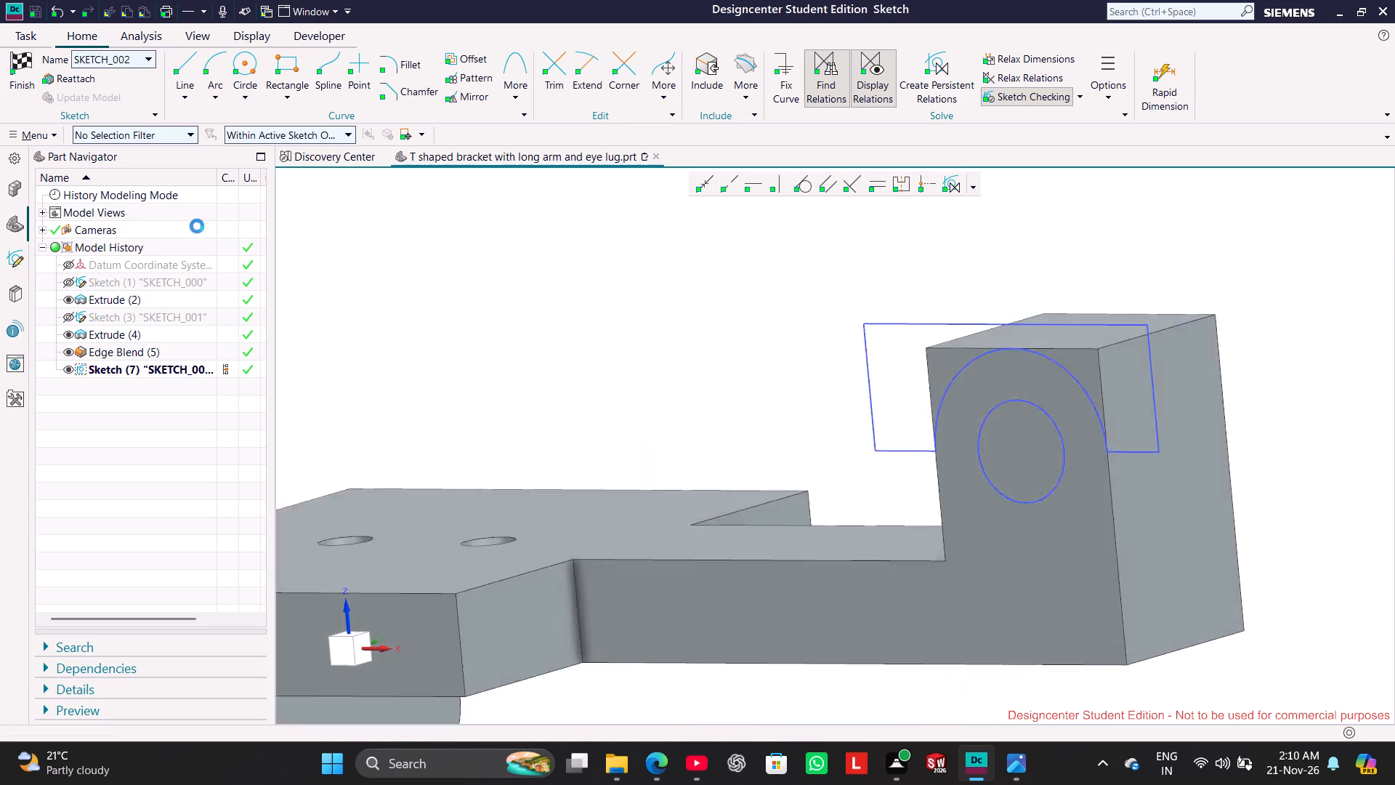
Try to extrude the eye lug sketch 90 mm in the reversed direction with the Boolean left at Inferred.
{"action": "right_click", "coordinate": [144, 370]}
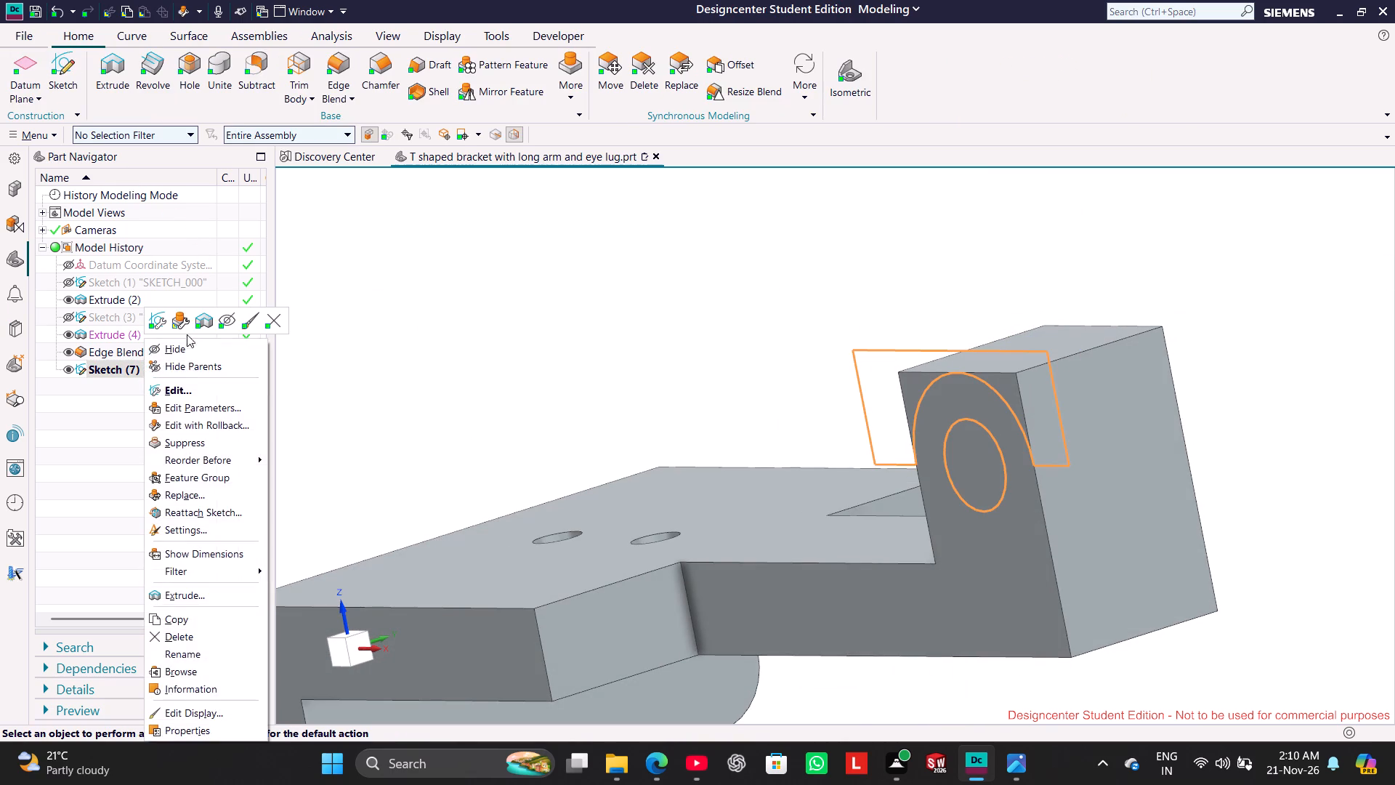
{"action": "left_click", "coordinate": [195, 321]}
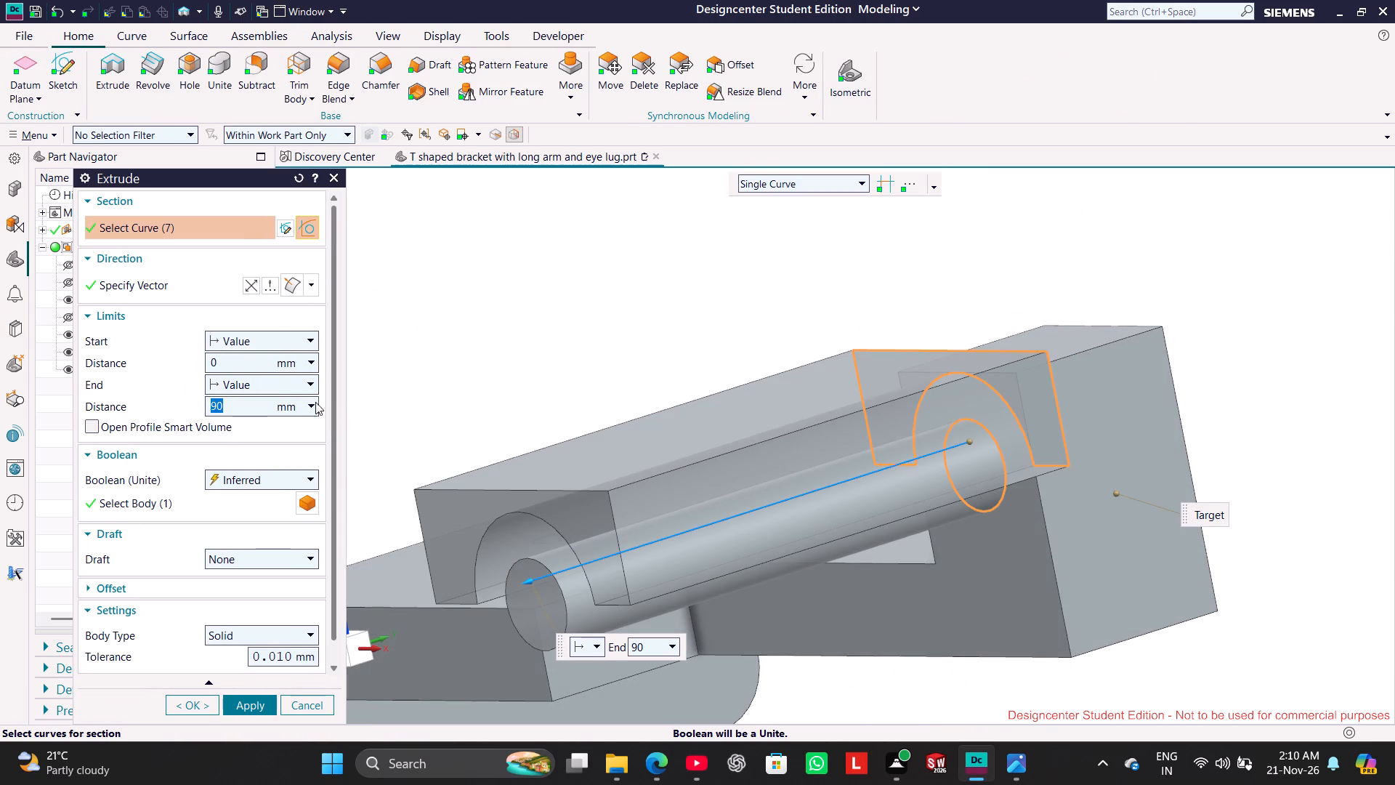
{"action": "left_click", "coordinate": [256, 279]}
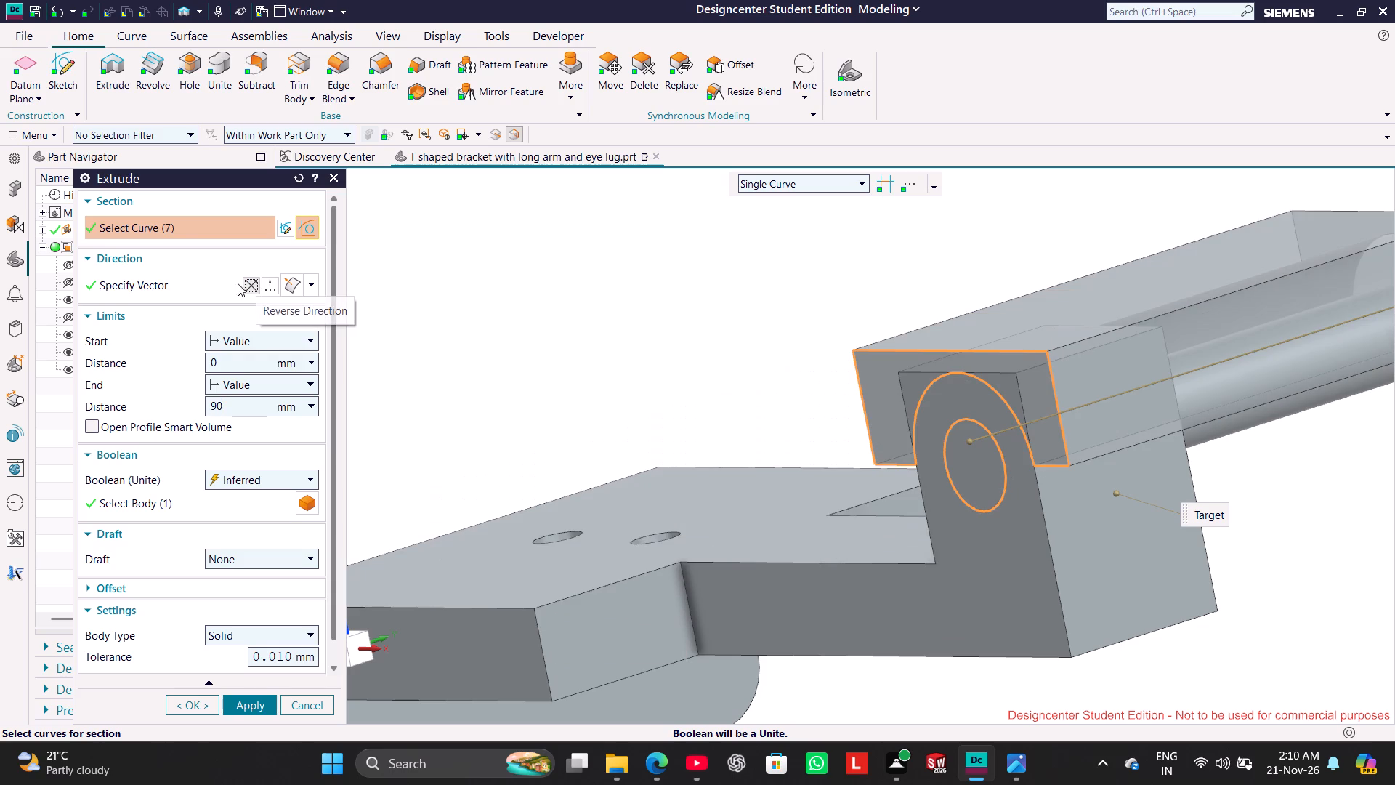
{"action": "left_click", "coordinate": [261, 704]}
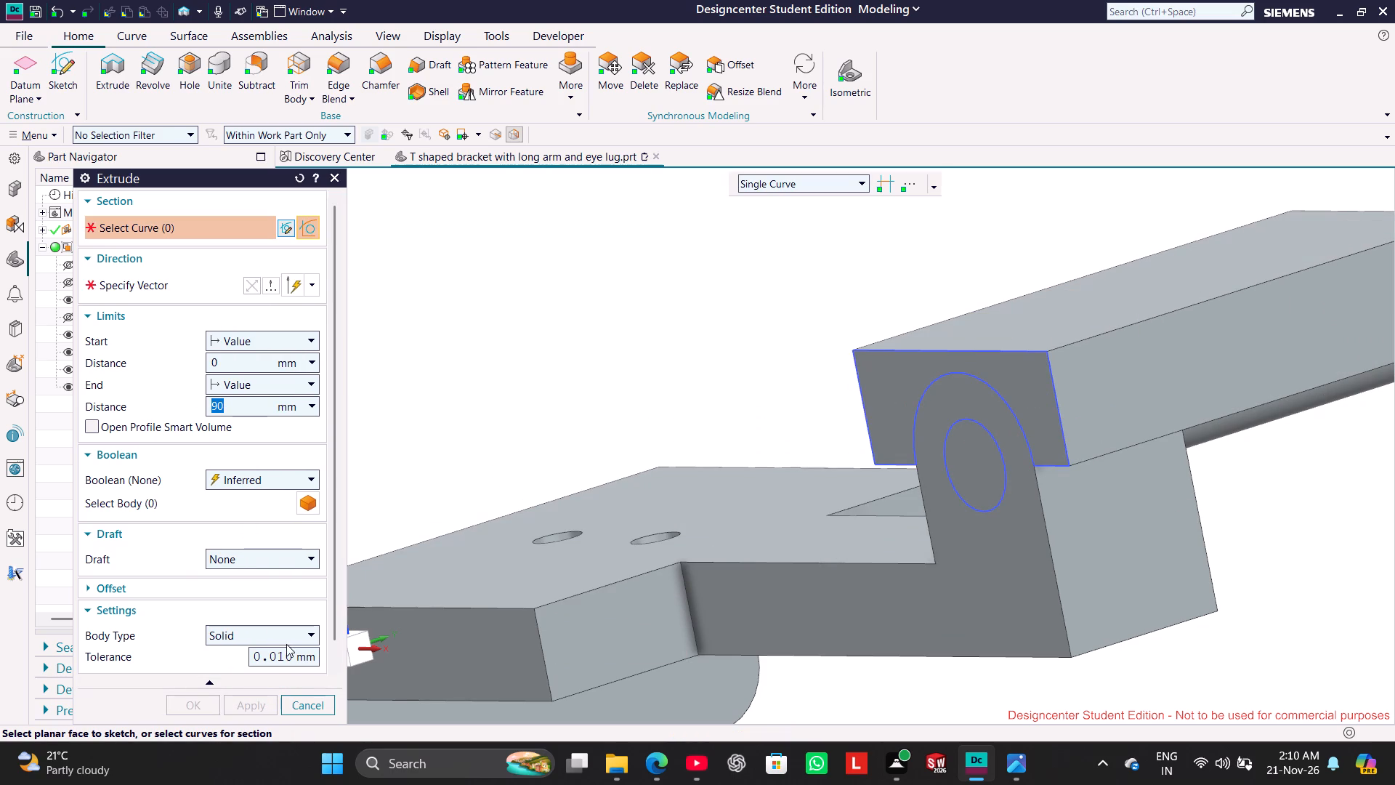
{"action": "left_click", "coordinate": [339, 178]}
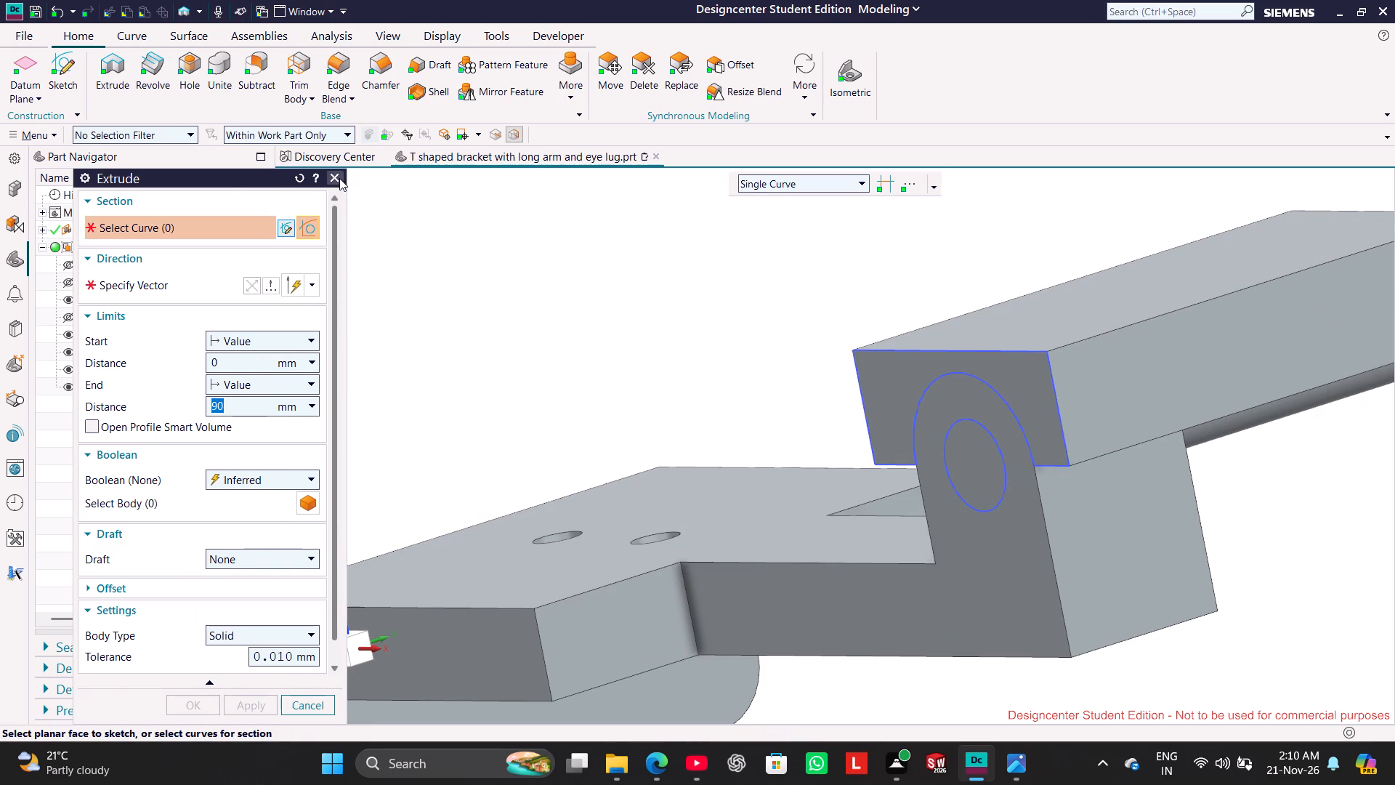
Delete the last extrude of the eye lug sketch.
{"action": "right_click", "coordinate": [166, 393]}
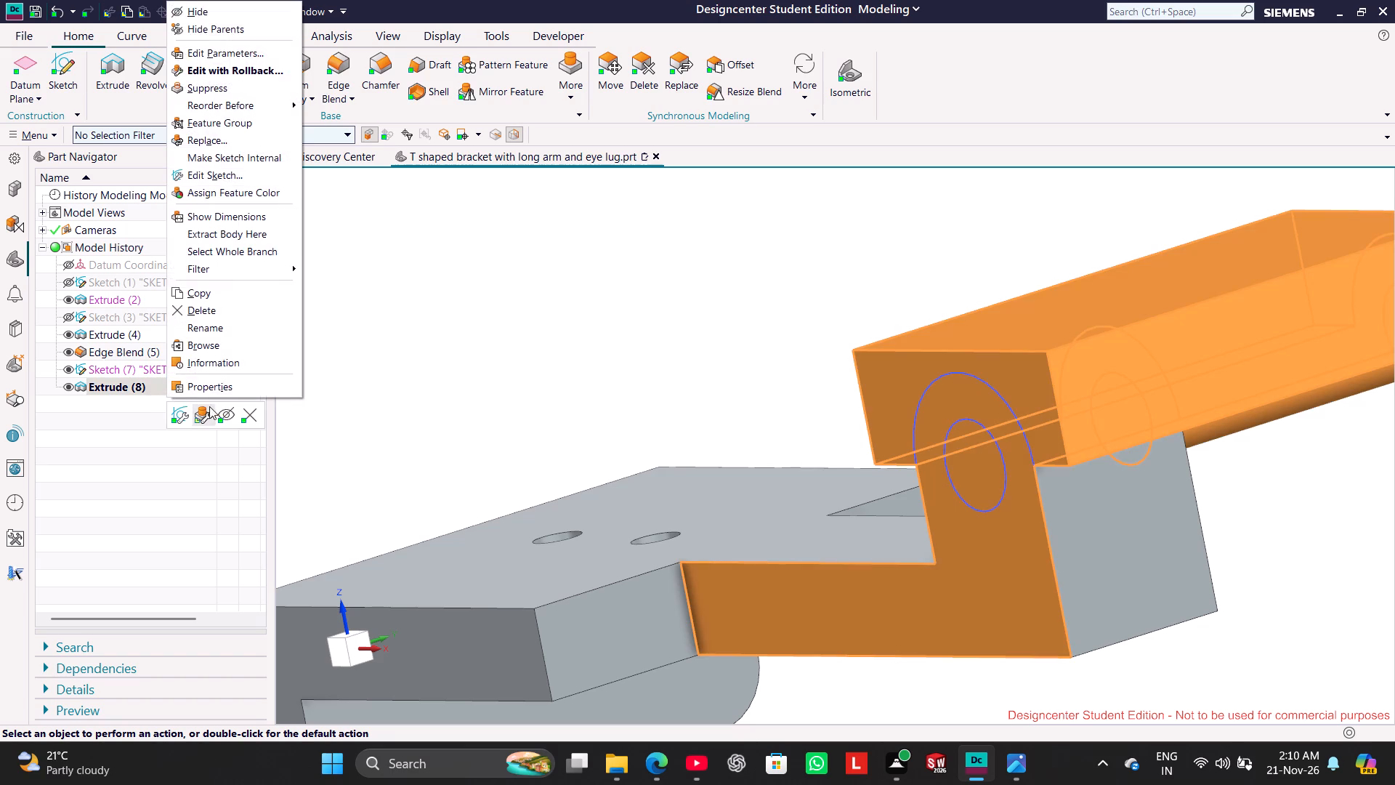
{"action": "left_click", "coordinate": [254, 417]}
Extrude the eye lug sketch 90 mm in the reversed direction with Boolean Subtract to cut the rounded top and the hole.
{"action": "right_click", "coordinate": [187, 373]}
{"action": "left_click", "coordinate": [244, 419]}
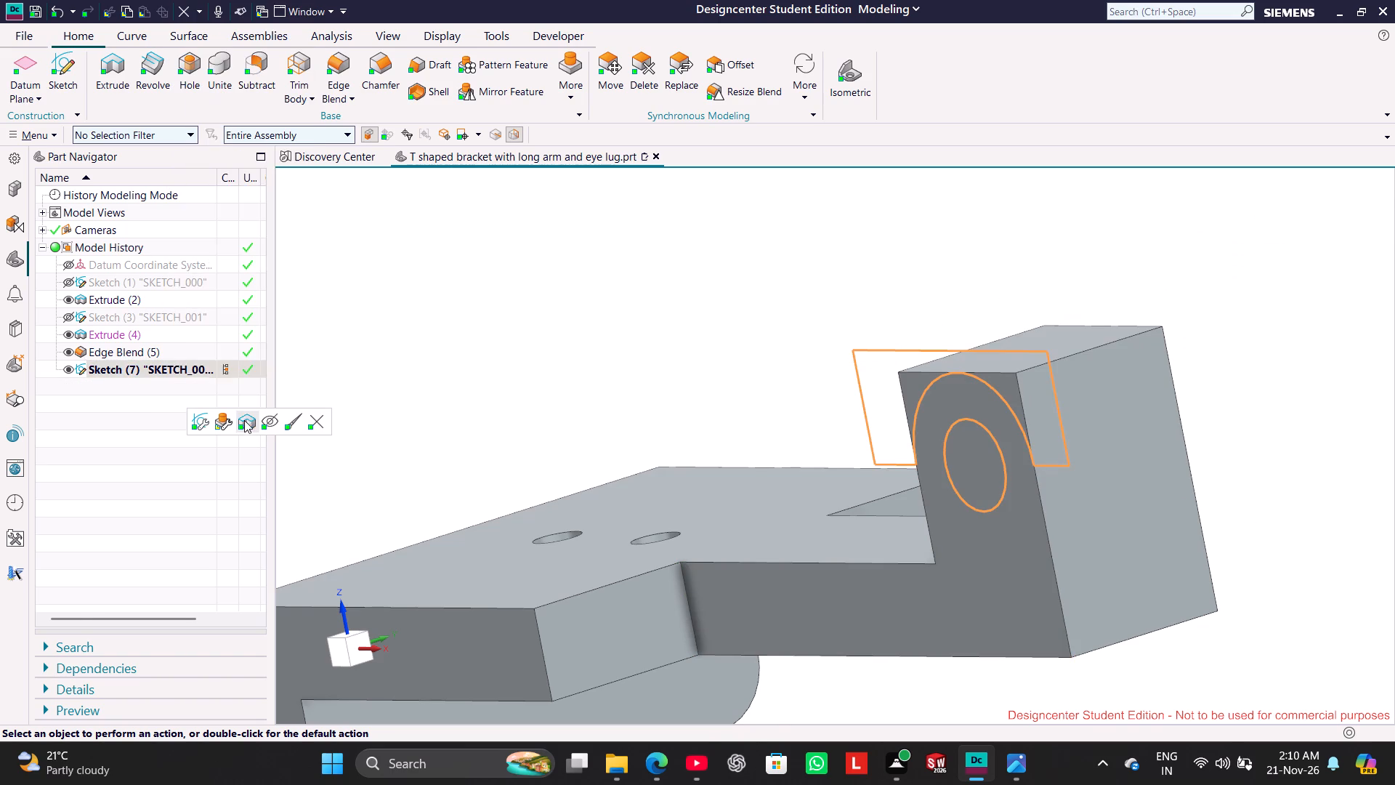
{"action": "left_click", "coordinate": [249, 287]}
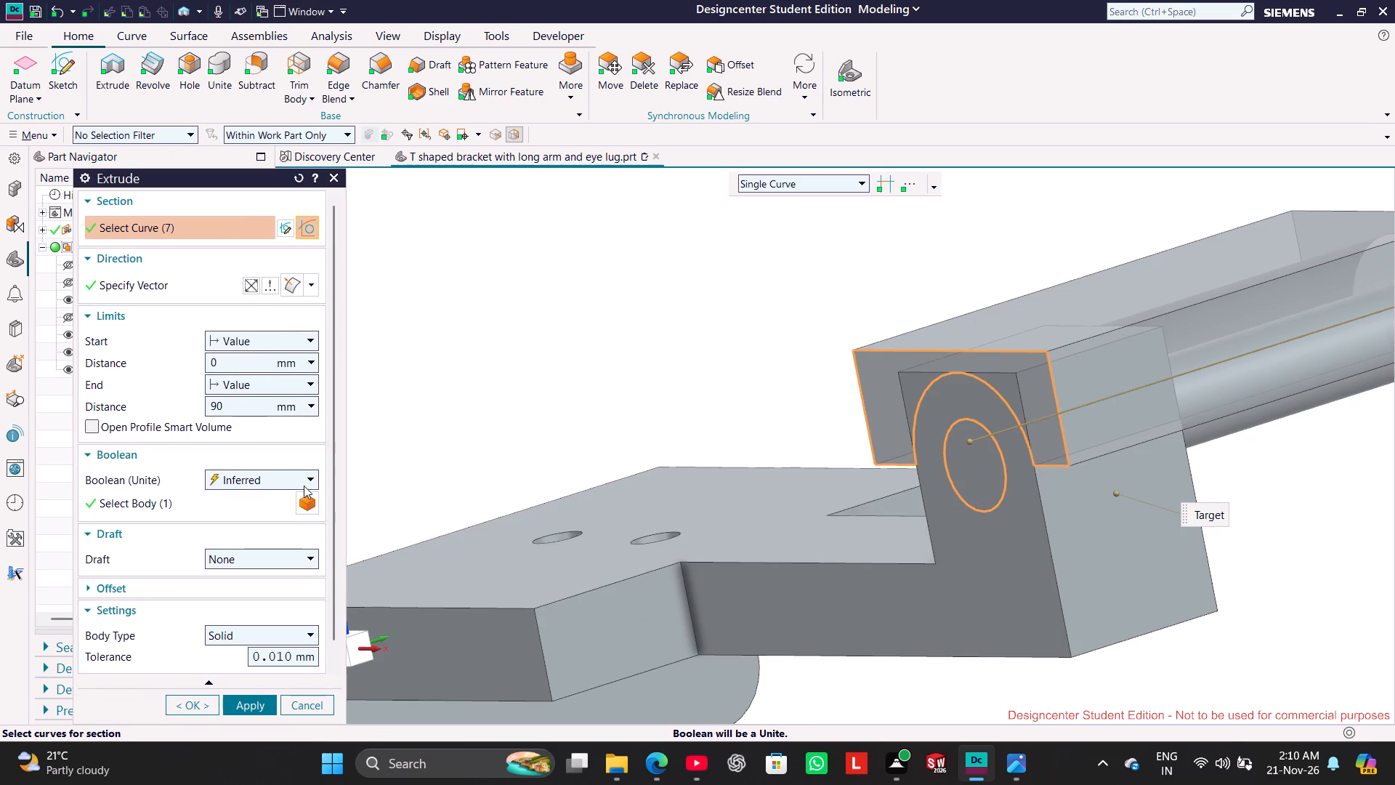
{"action": "double_click", "coordinate": [304, 634]}
{"action": "left_click", "coordinate": [293, 475]}
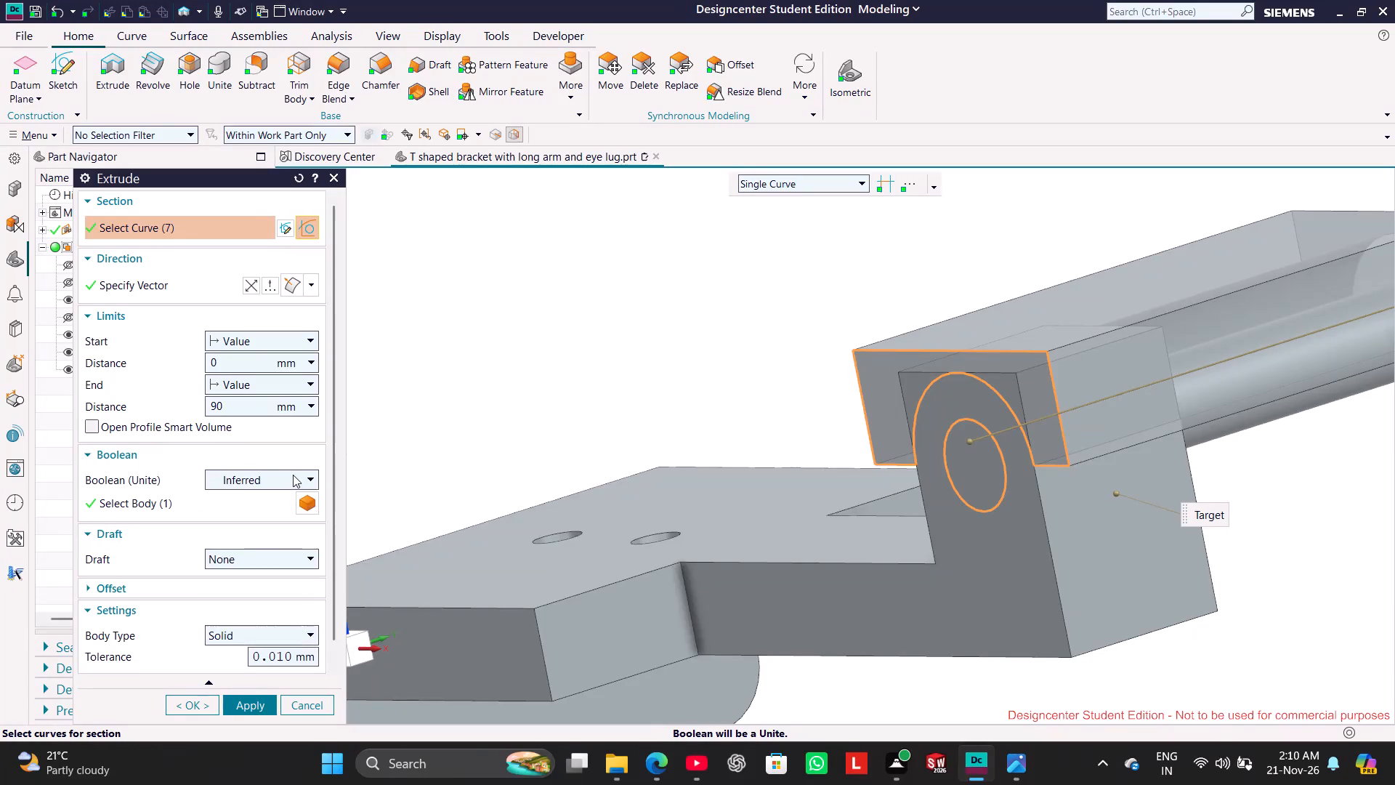
{"action": "left_click", "coordinate": [279, 529]}
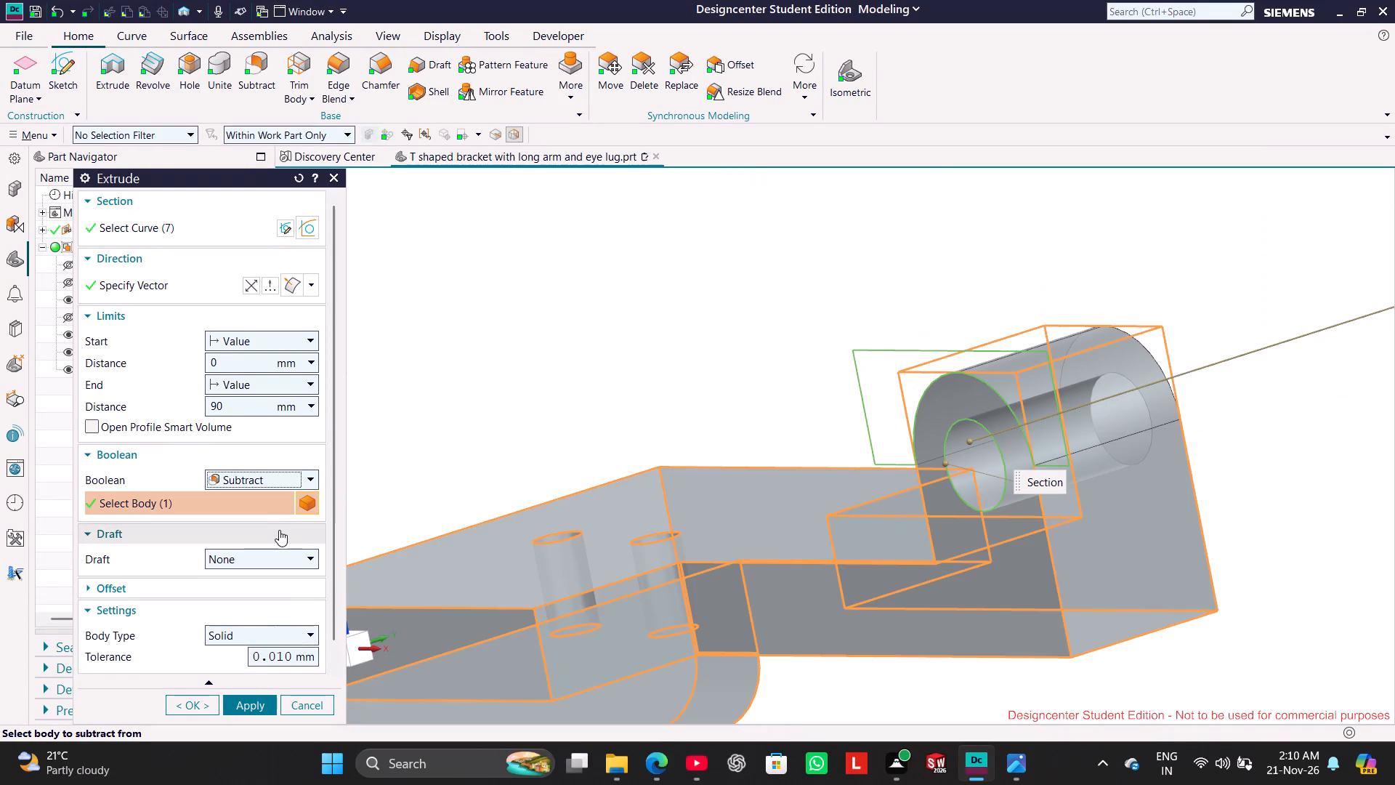
{"action": "middle_click_drag", "start_coordinate": [565, 405], "coordinate": [594, 389]}
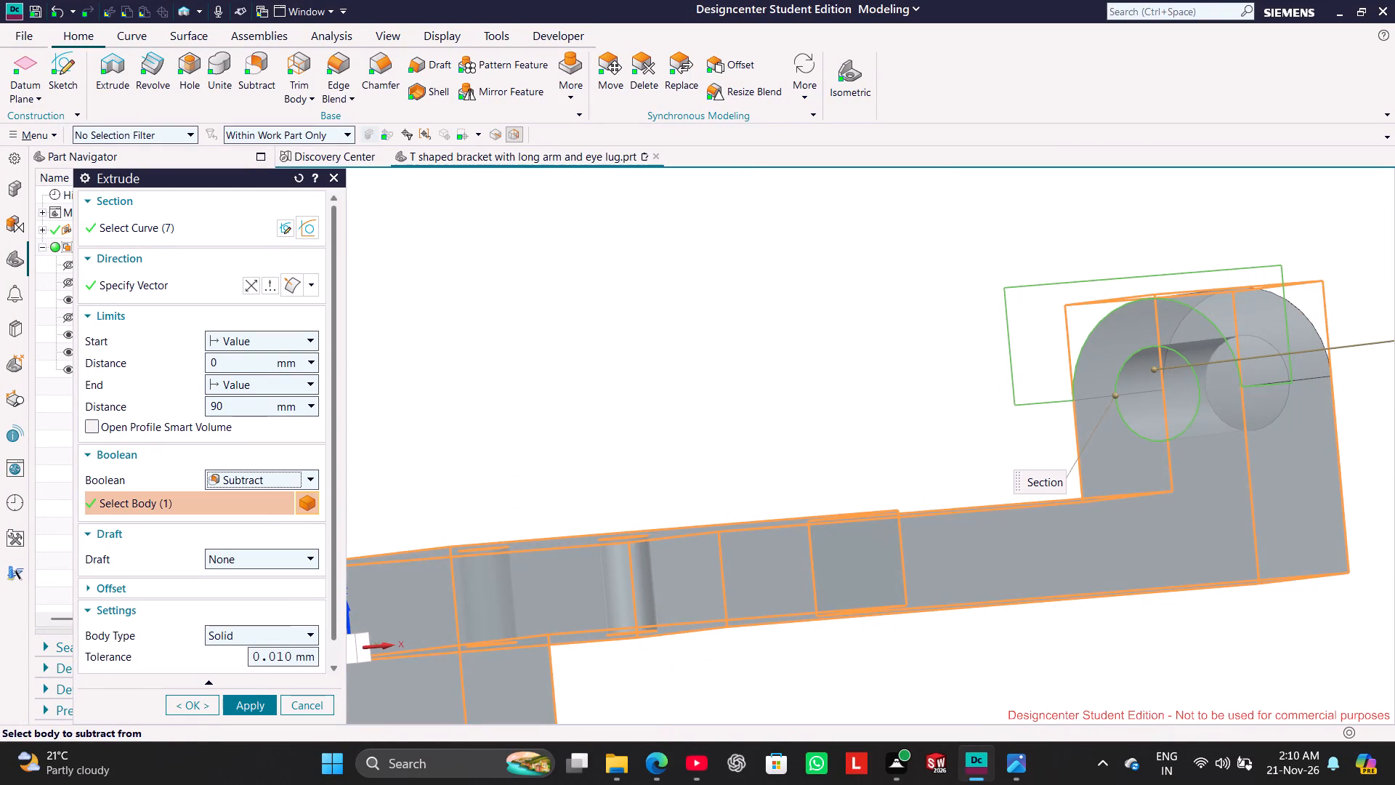
{"action": "left_click", "coordinate": [262, 704]}
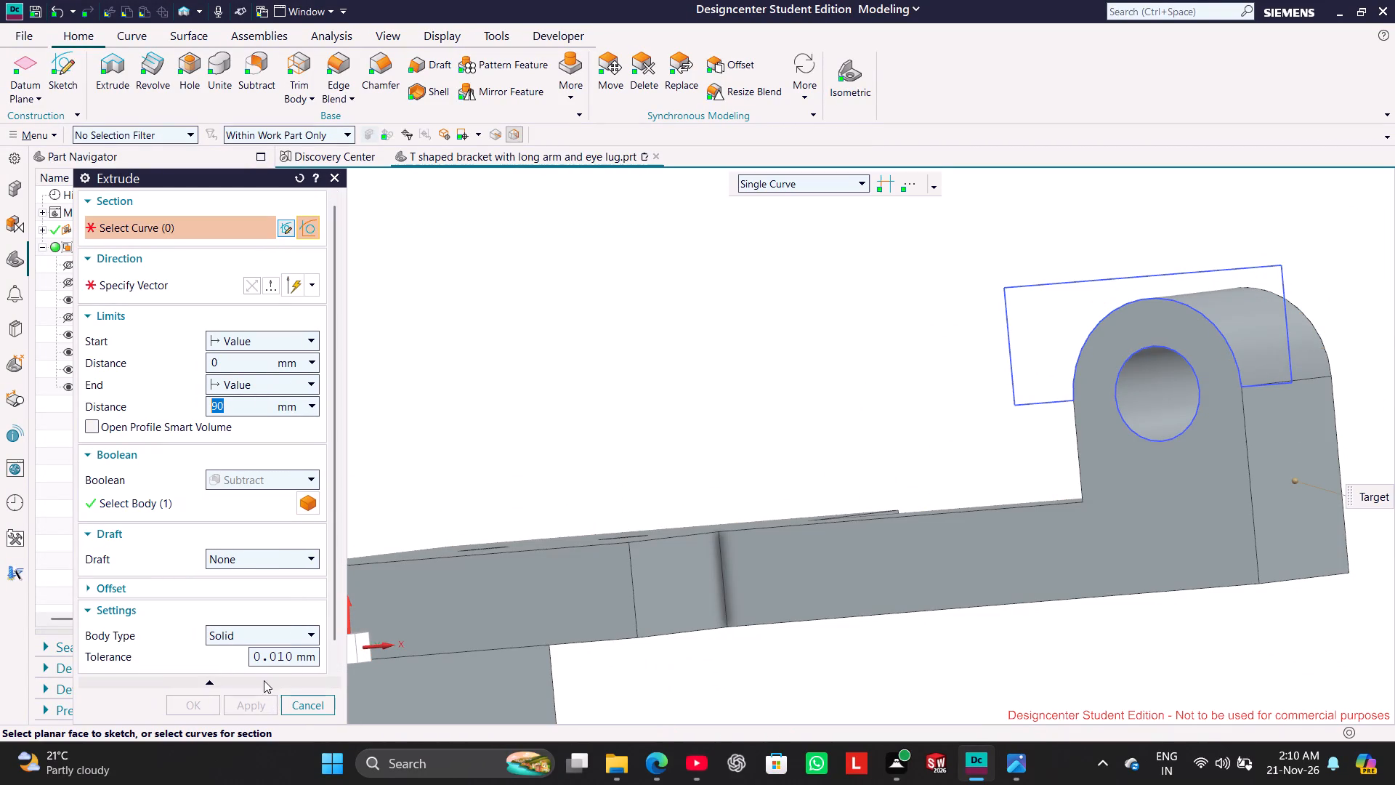
{"action": "left_click", "coordinate": [304, 715]}
{"action": "left_click", "coordinate": [305, 705]}
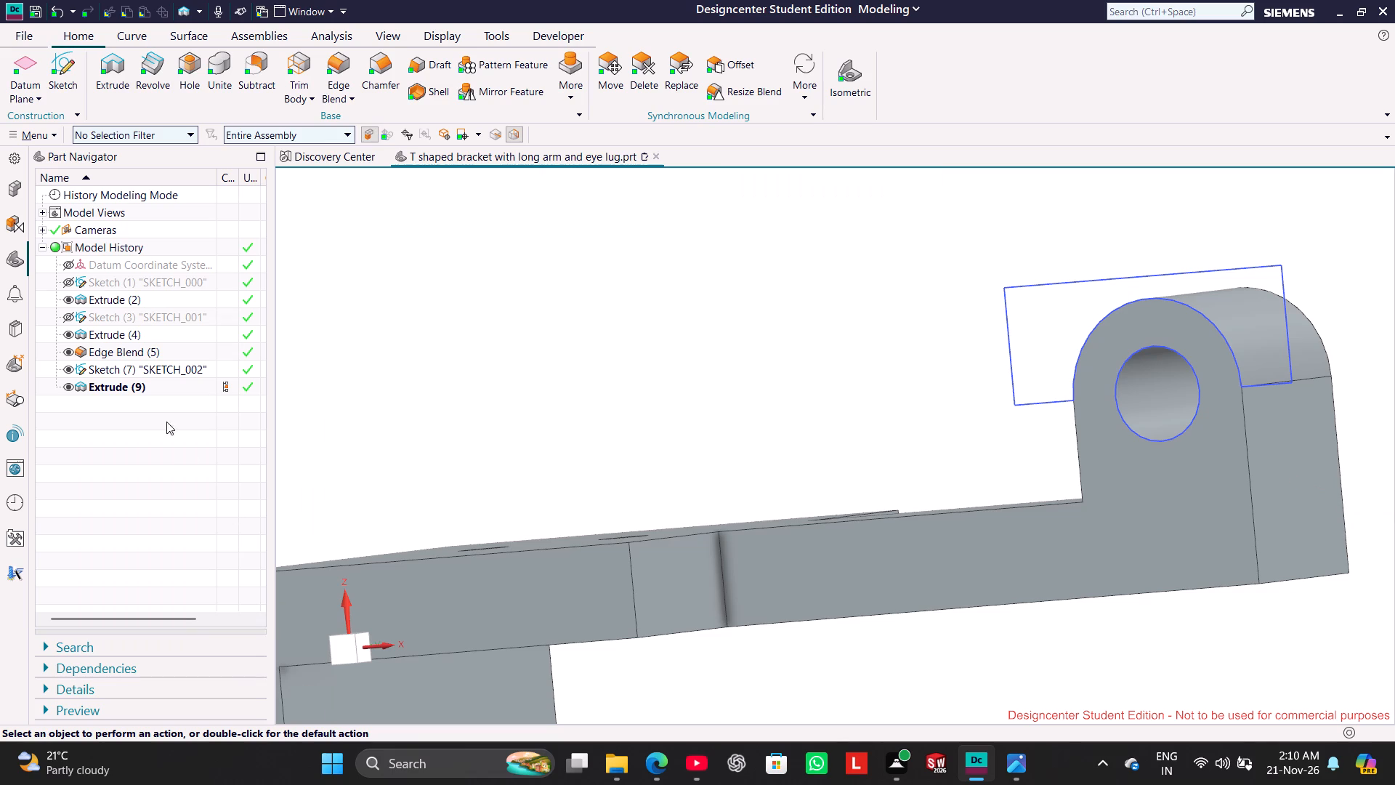
Hide the eye lug sketch.
{"action": "left_click", "coordinate": [68, 371]}
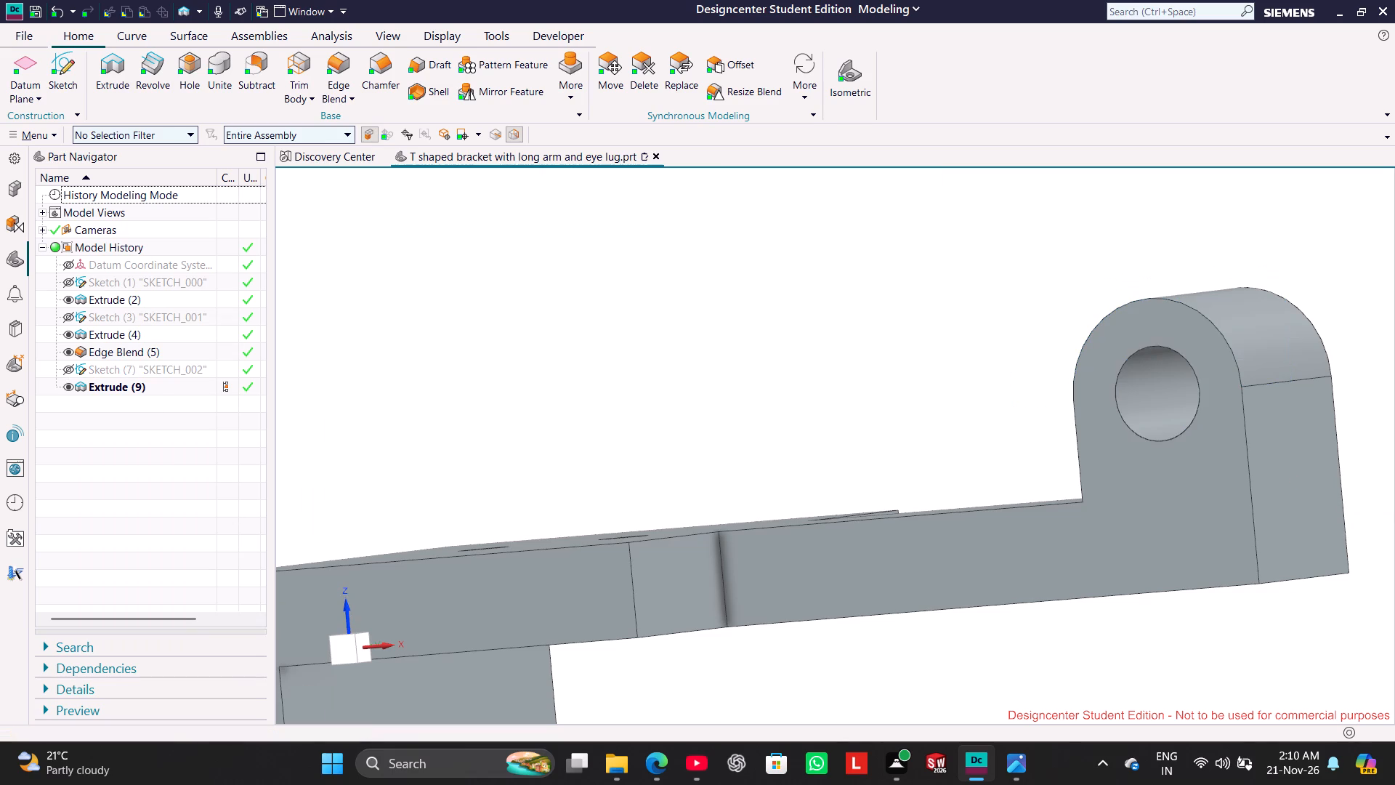
{"action": "left_click", "coordinate": [838, 72]}
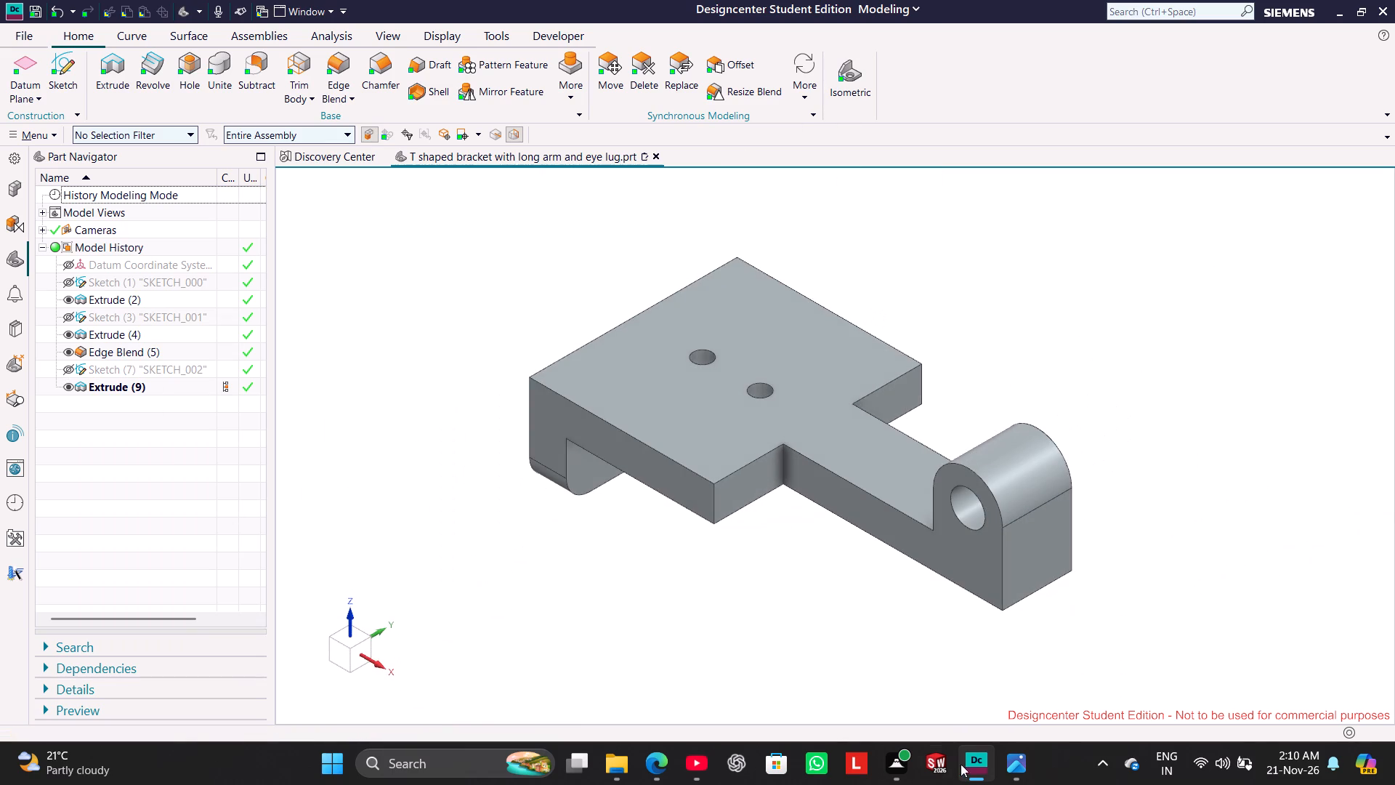
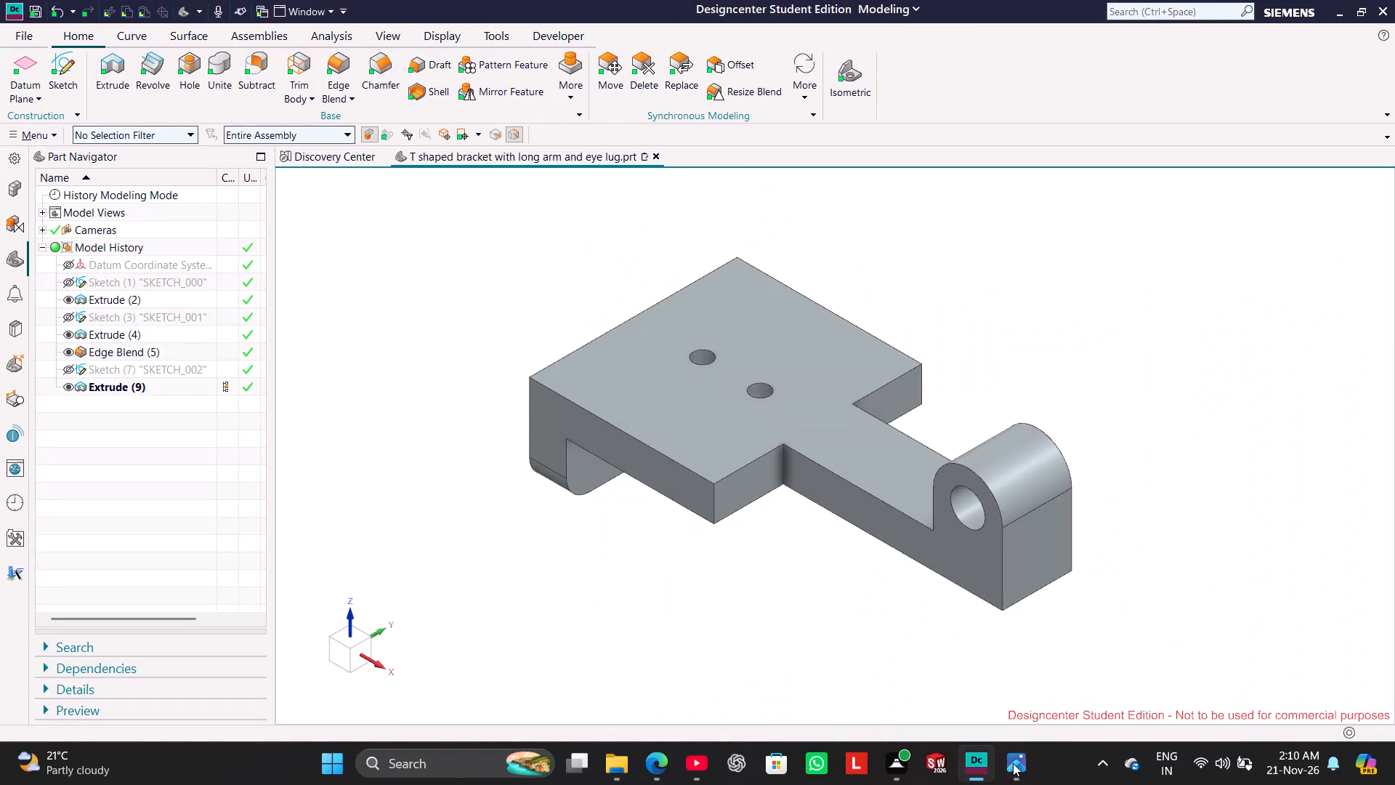
Check the reference drawing and create a new sketch on the Right principal plane at the plate's flange end.
{"action": "left_click", "coordinate": [1012, 776]}
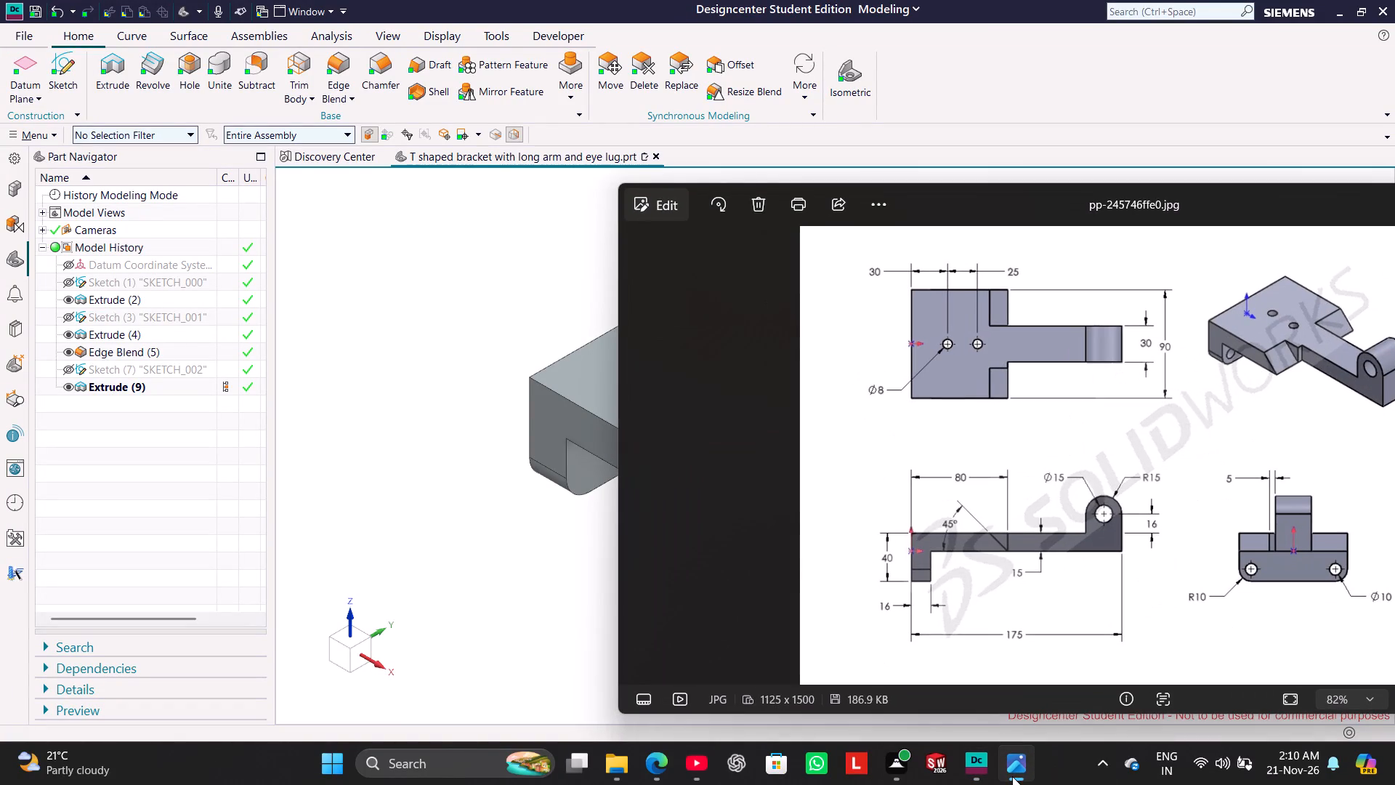
{"action": "left_click", "coordinate": [1012, 776]}
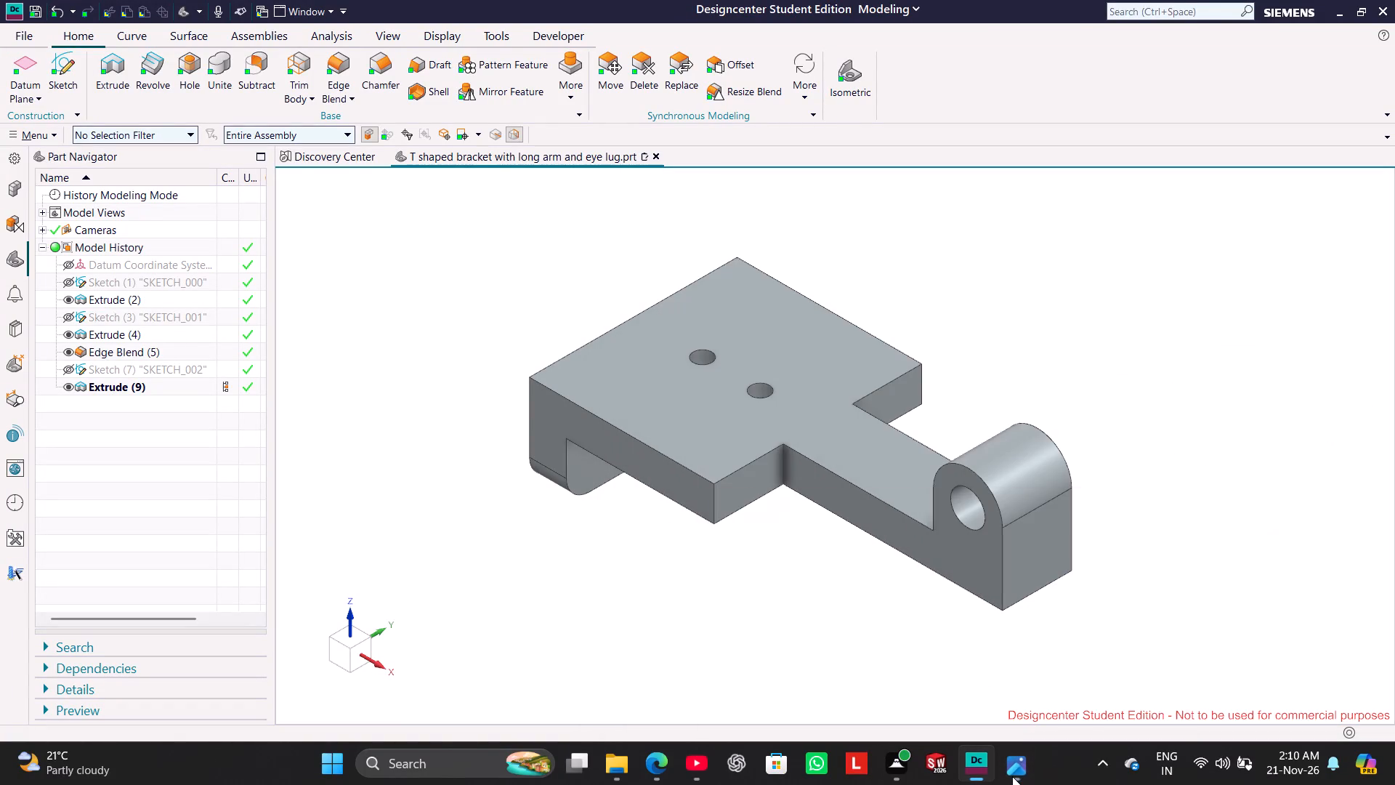
{"action": "left_click", "coordinate": [1012, 776]}
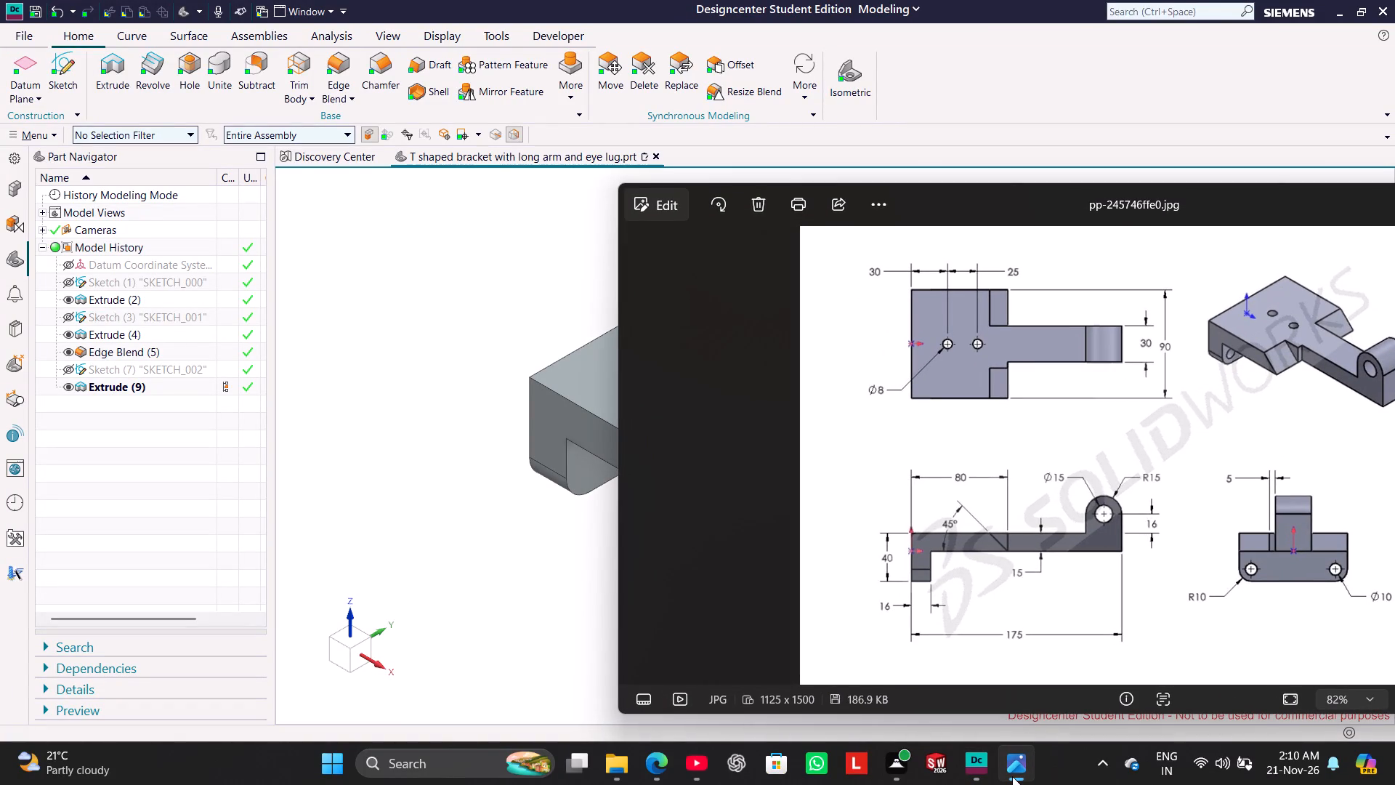
{"action": "left_click", "coordinate": [1012, 776]}
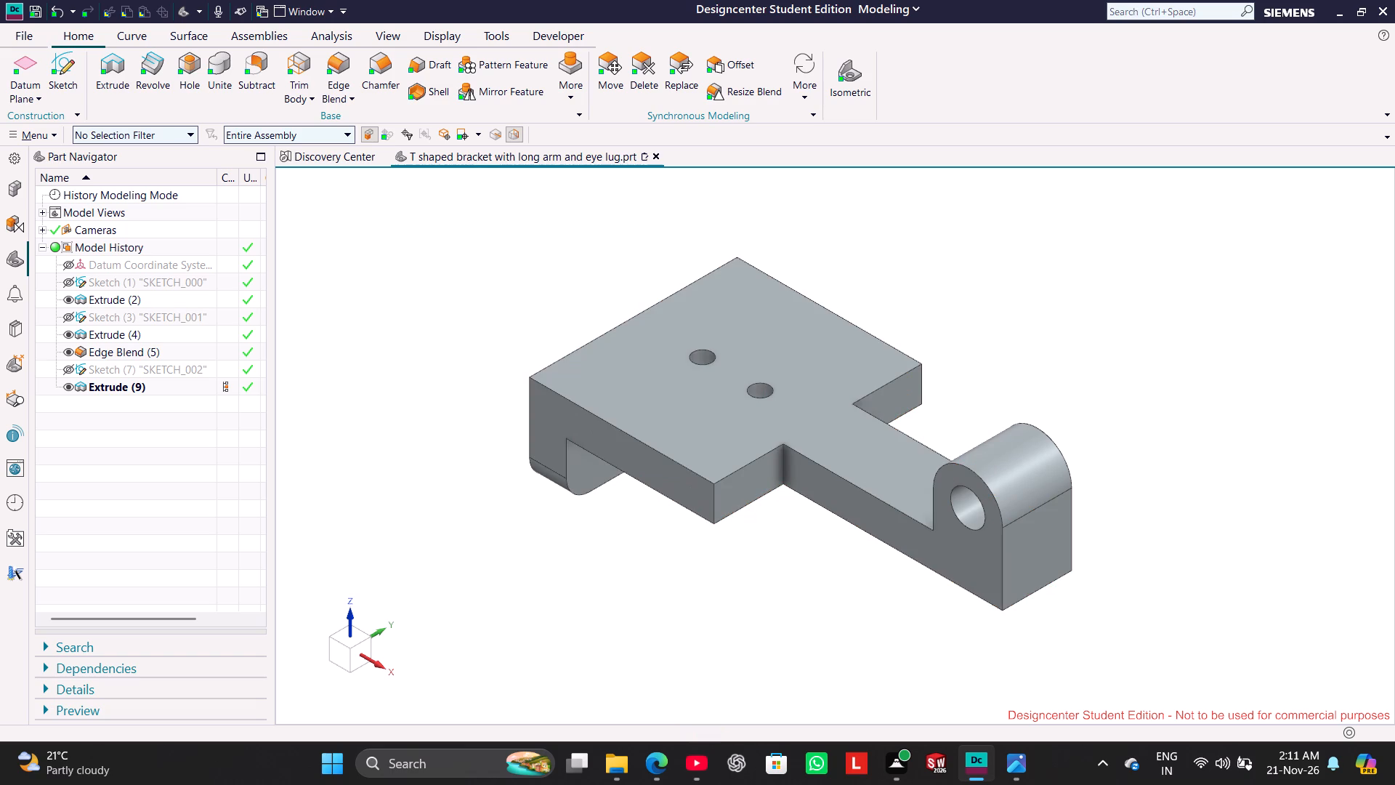
{"action": "left_click", "coordinate": [77, 71]}
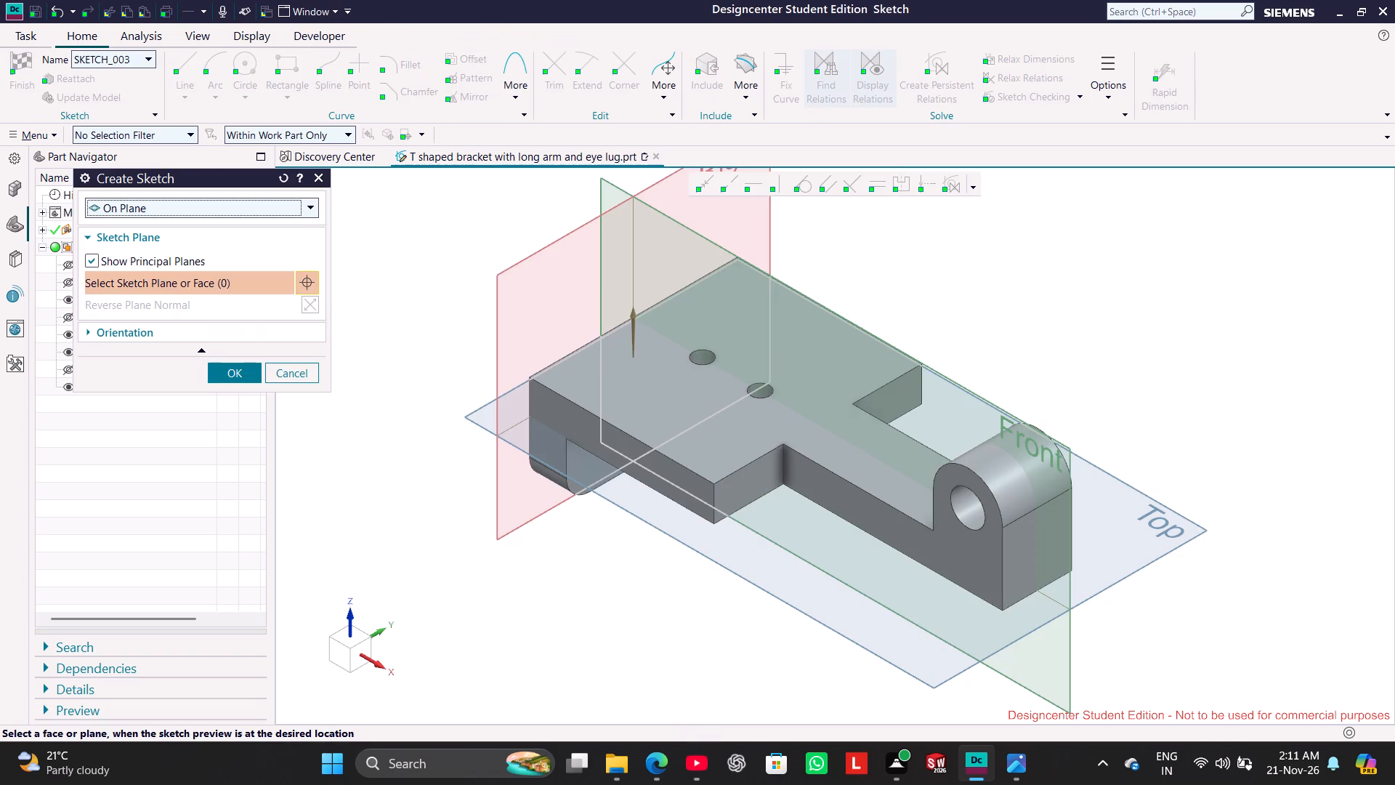
{"action": "middle_click_drag", "start_coordinate": [400, 495], "coordinate": [453, 515]}
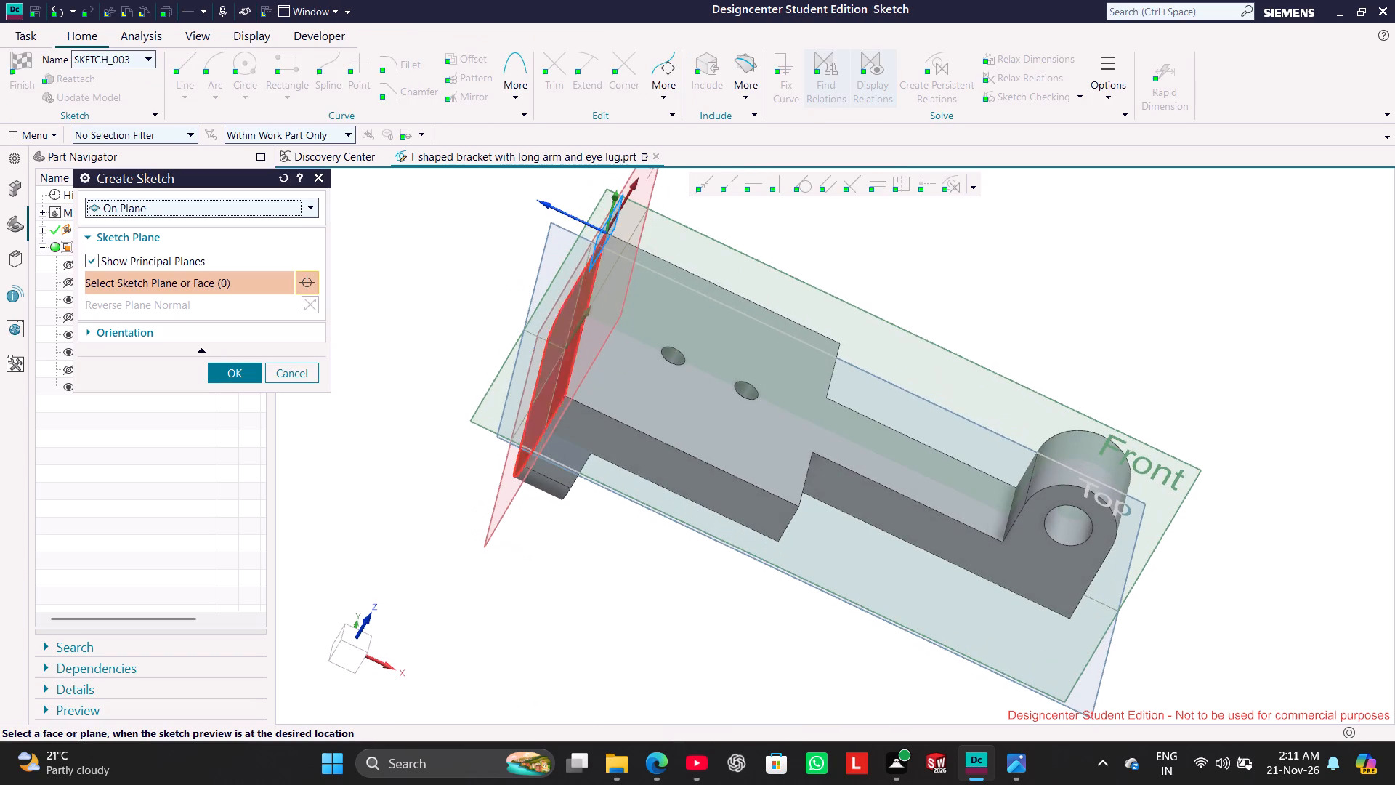
{"action": "left_click", "coordinate": [625, 294]}
{"action": "left_click", "coordinate": [248, 371]}
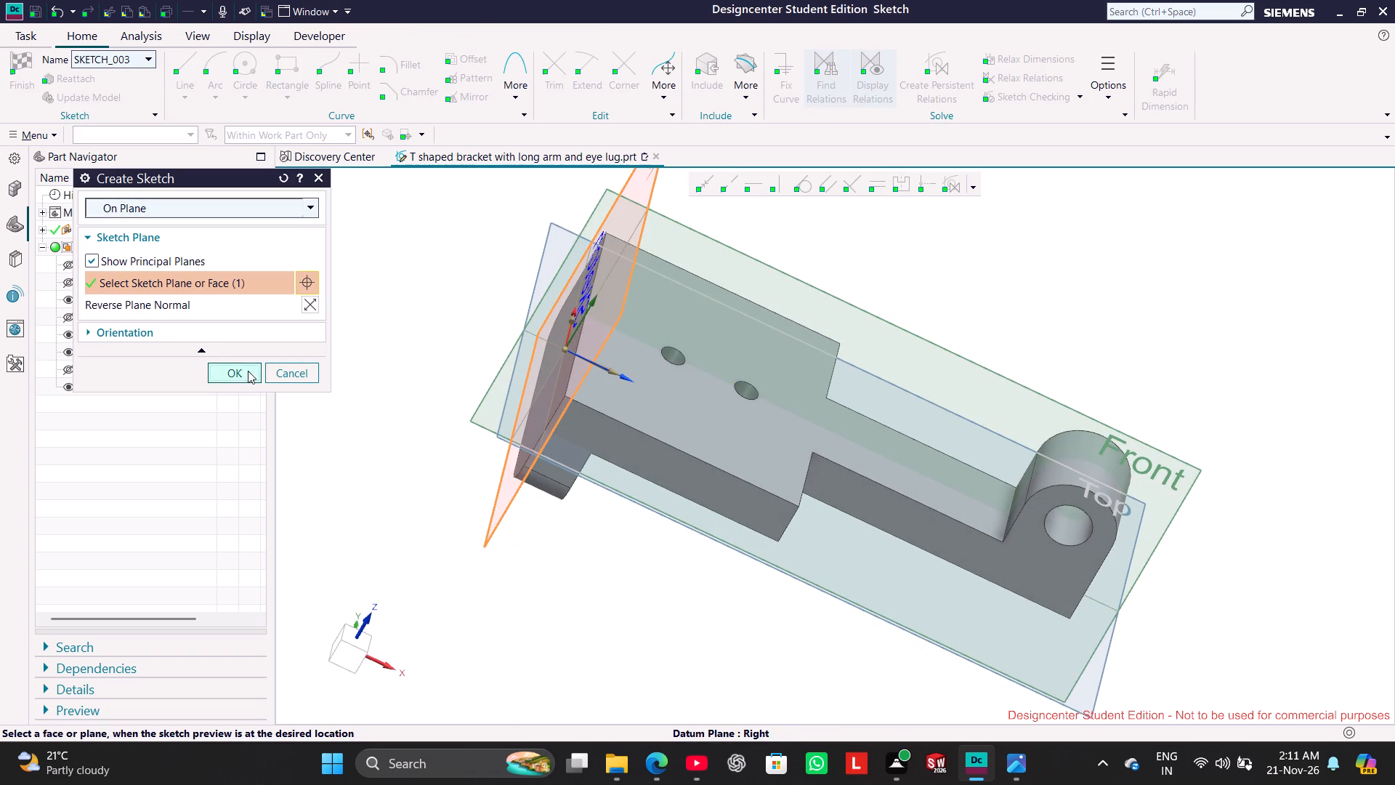
{"action": "left_click", "coordinate": [439, 303]}
Include the arc centres of the flange's two rounded lower corners in the sketch as reference points.
{"action": "left_click", "coordinate": [1016, 774]}
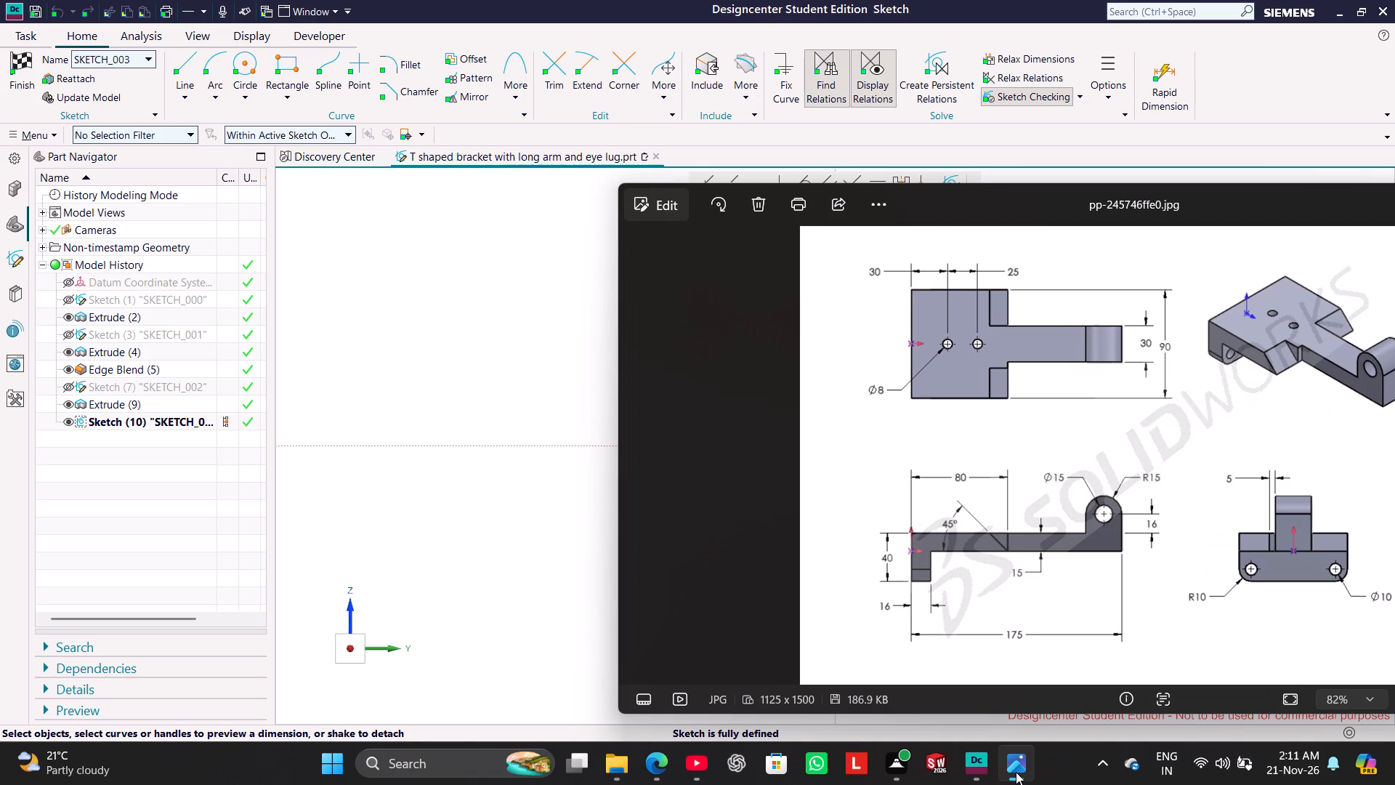
{"action": "left_click", "coordinate": [1016, 772]}
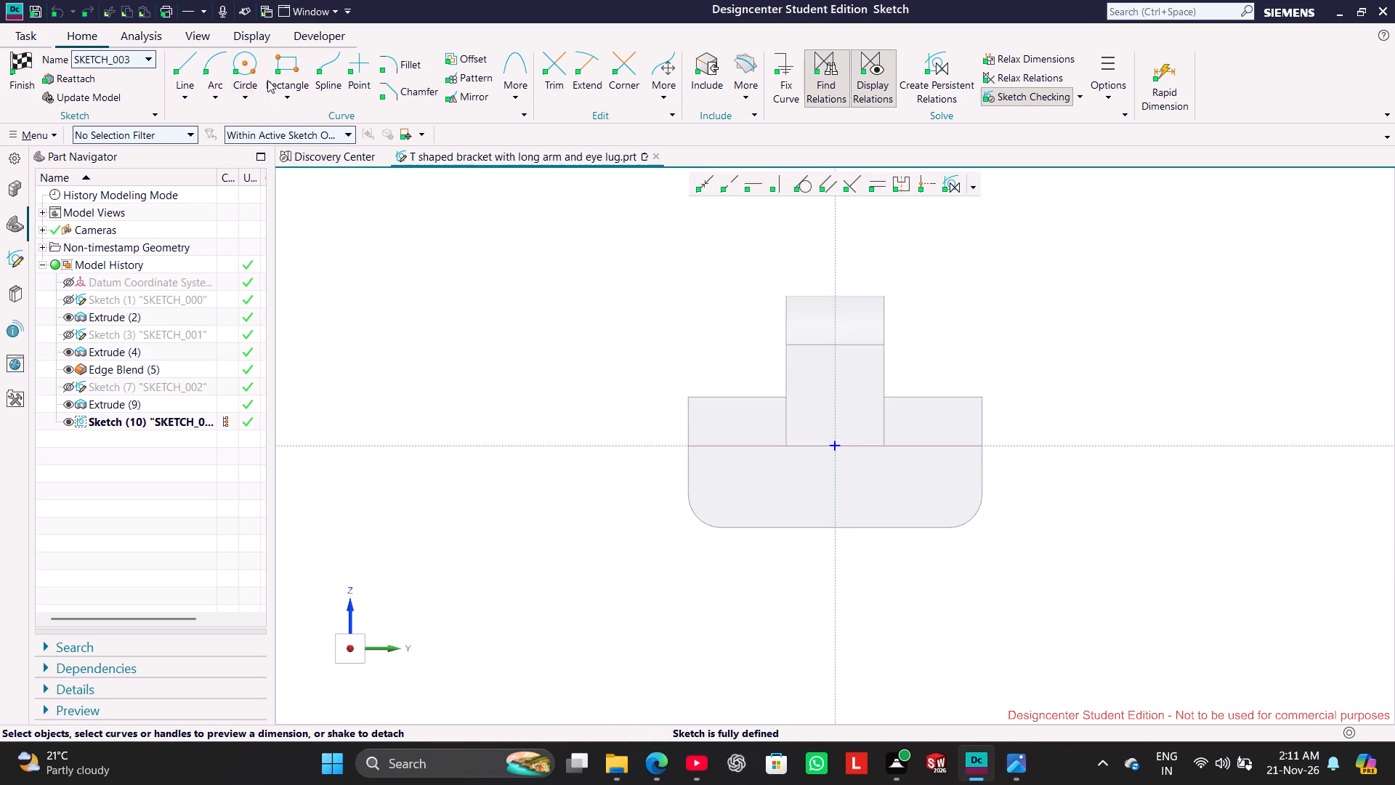
{"action": "left_click", "coordinate": [717, 68]}
{"action": "left_click", "coordinate": [976, 514]}
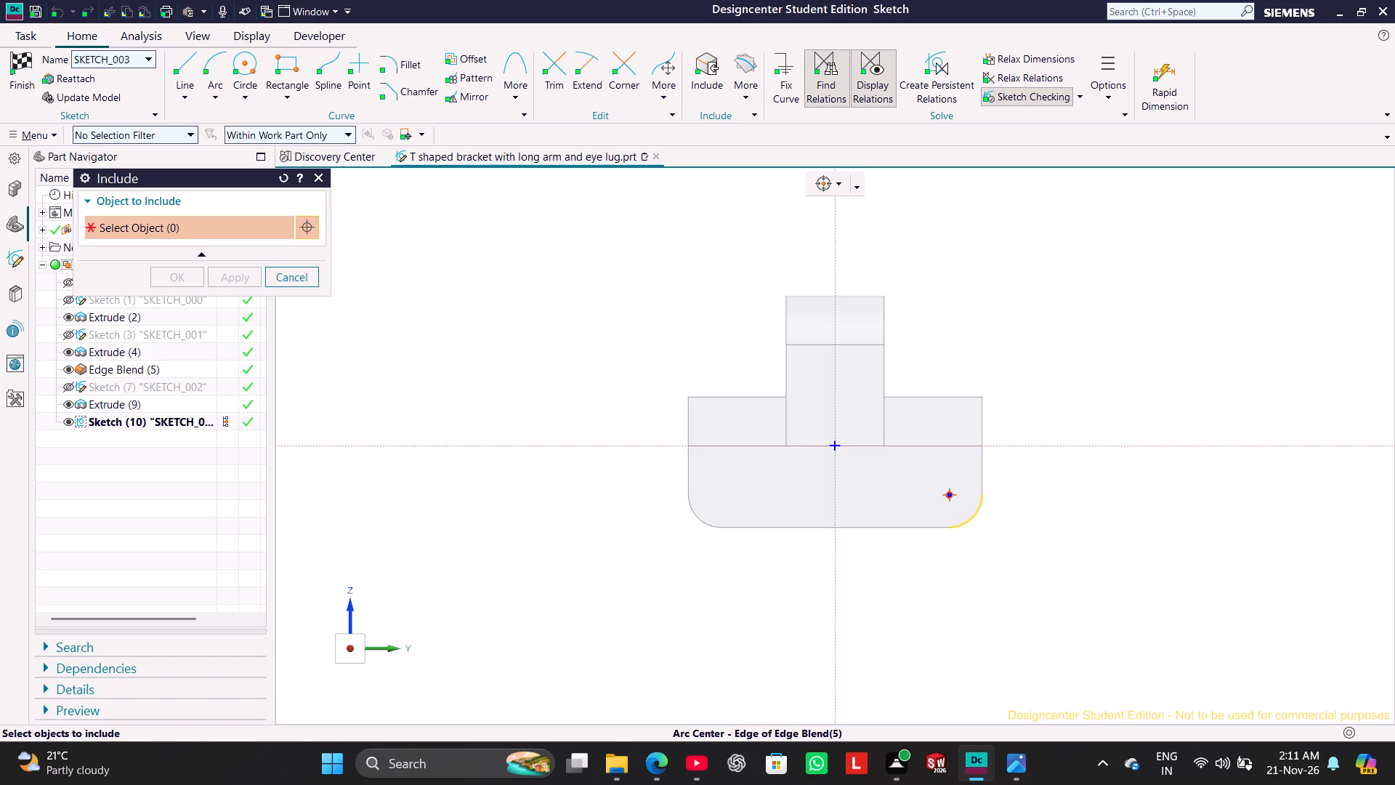
{"action": "left_click", "coordinate": [700, 515]}
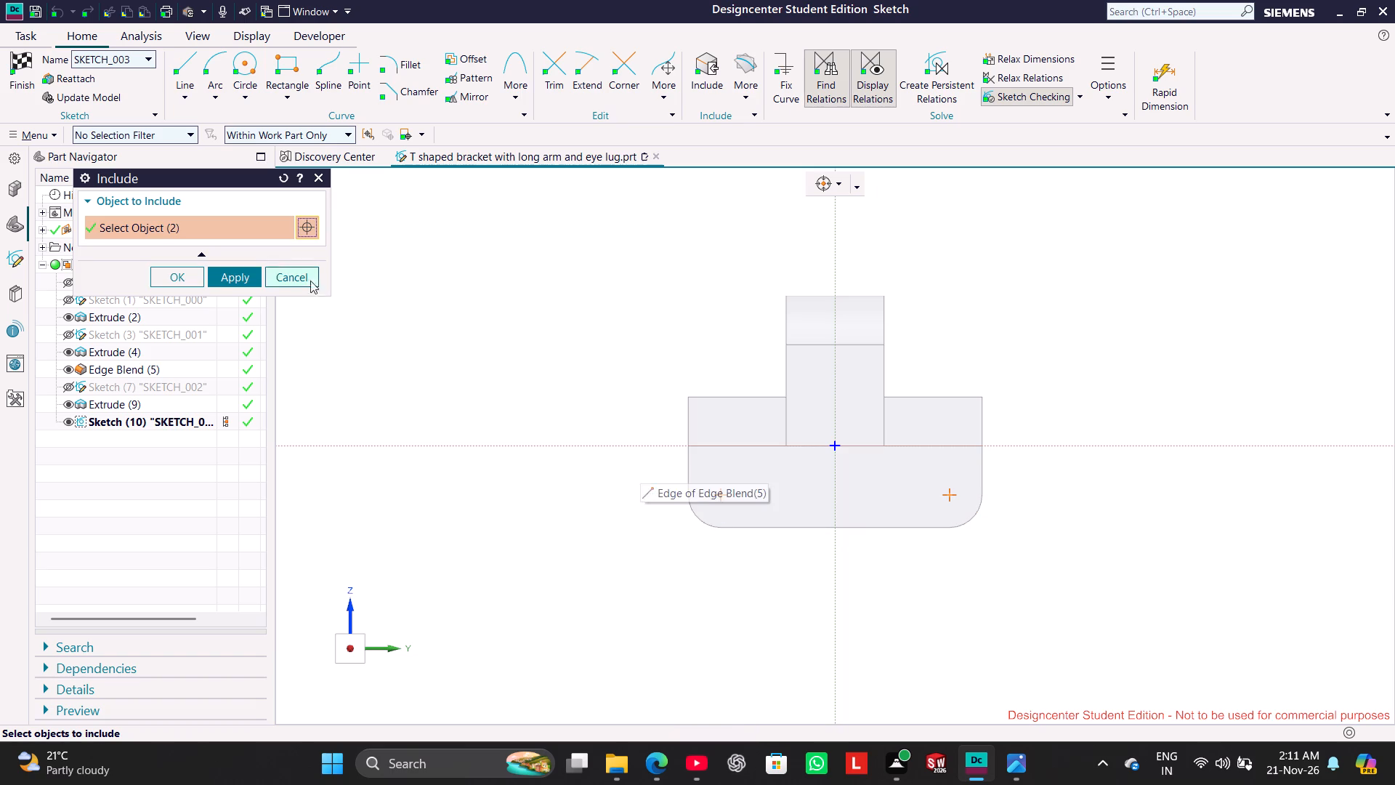
{"action": "left_click", "coordinate": [230, 278]}
Draw a 10 mm diameter circle on each of the two included corner centres and finish the sketch.
{"action": "left_click", "coordinate": [244, 64]}
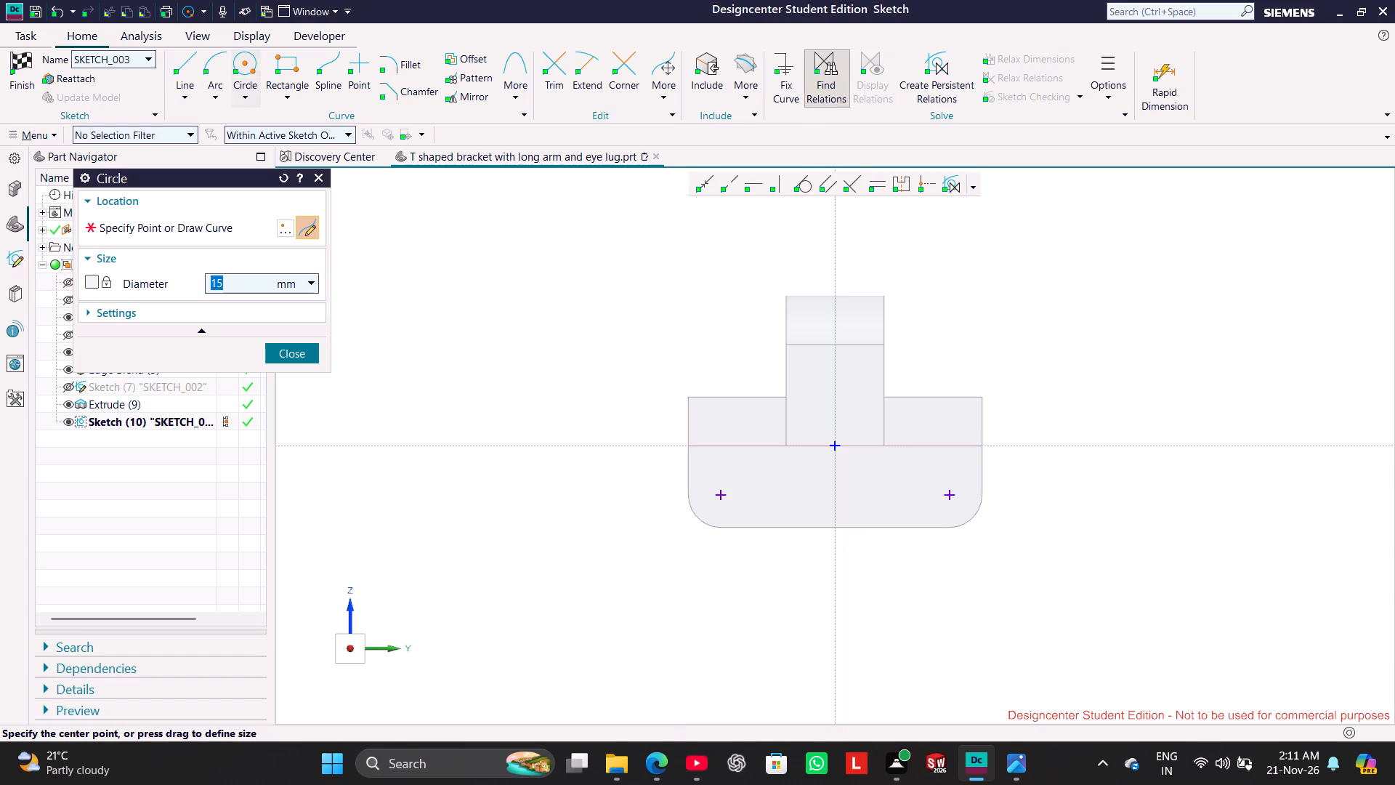
{"action": "left_click", "coordinate": [727, 492]}
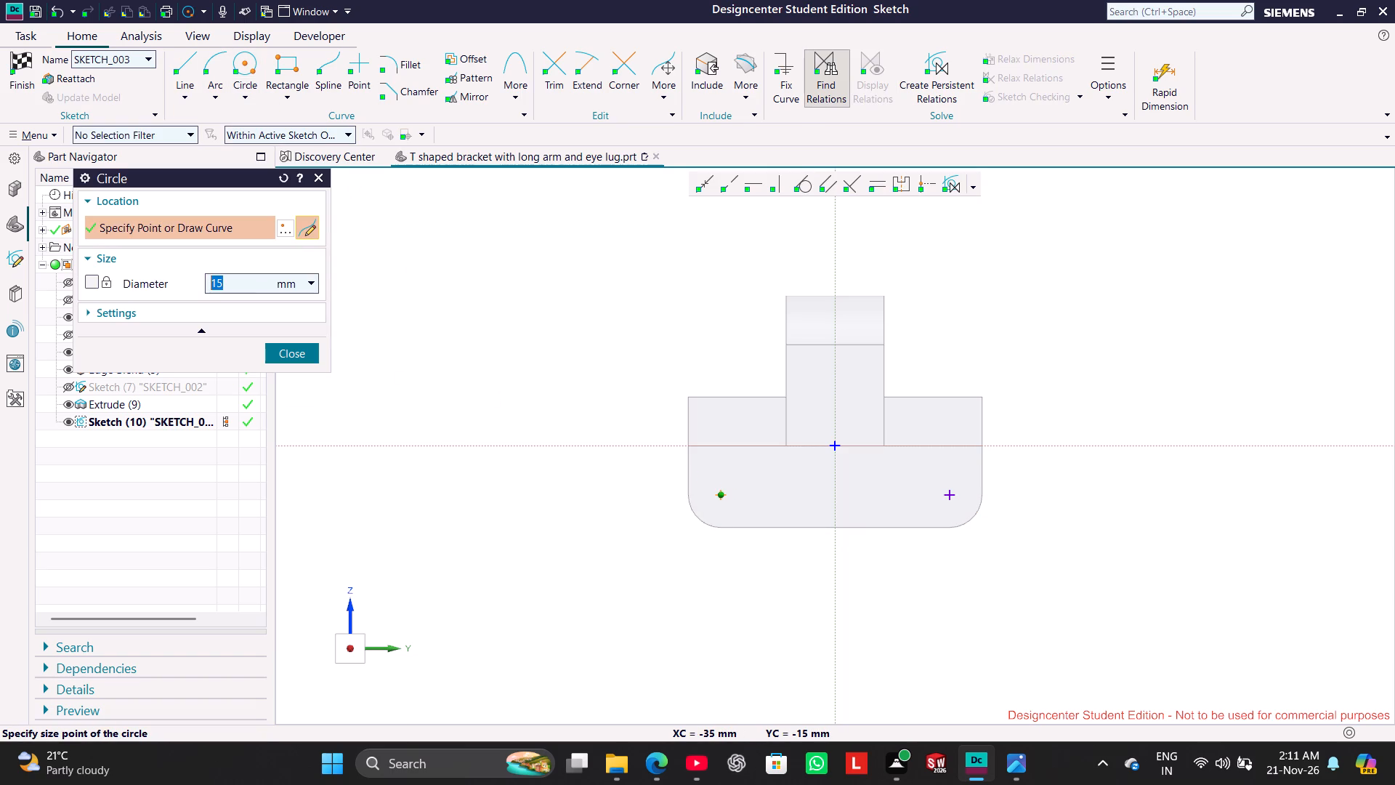
{"action": "left_click", "coordinate": [1021, 761]}
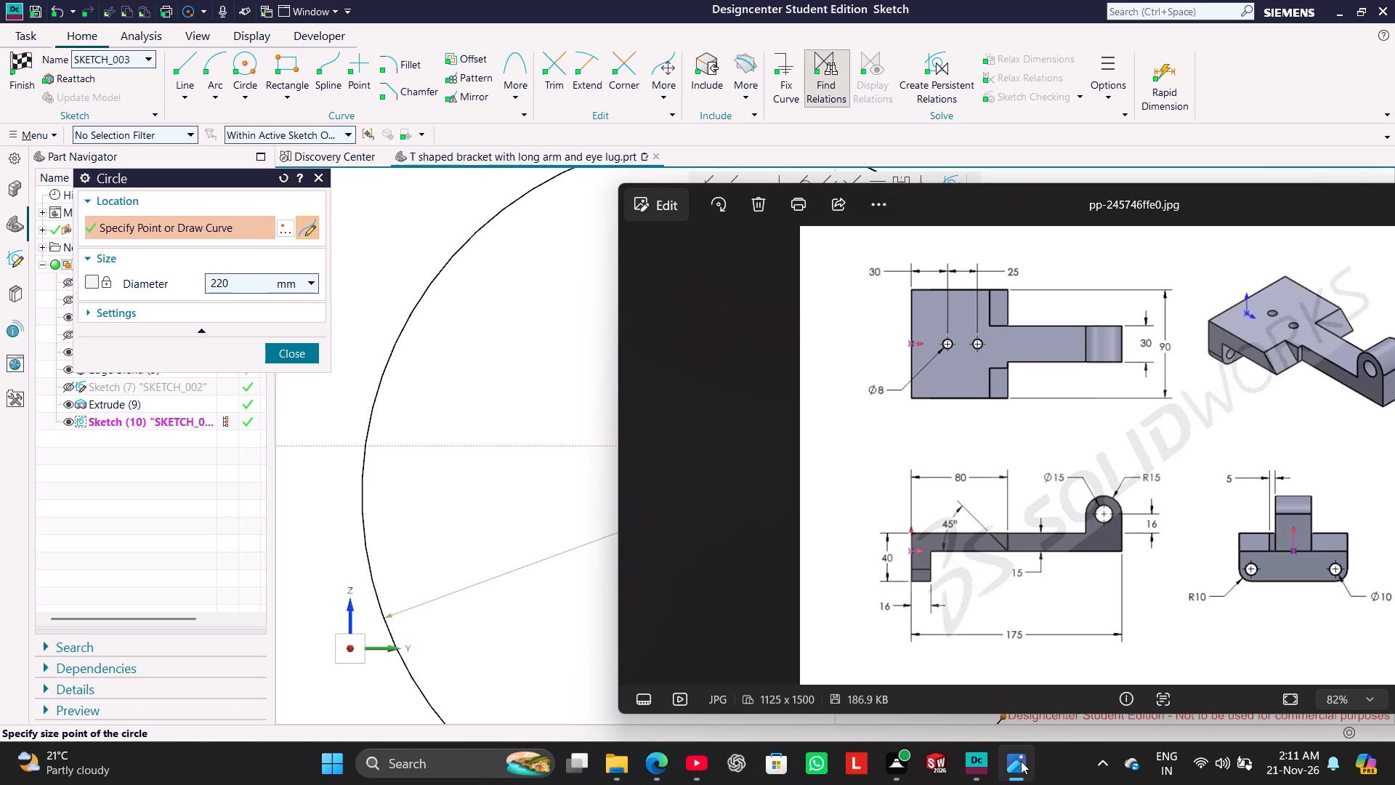
{"action": "left_click", "coordinate": [1021, 761]}
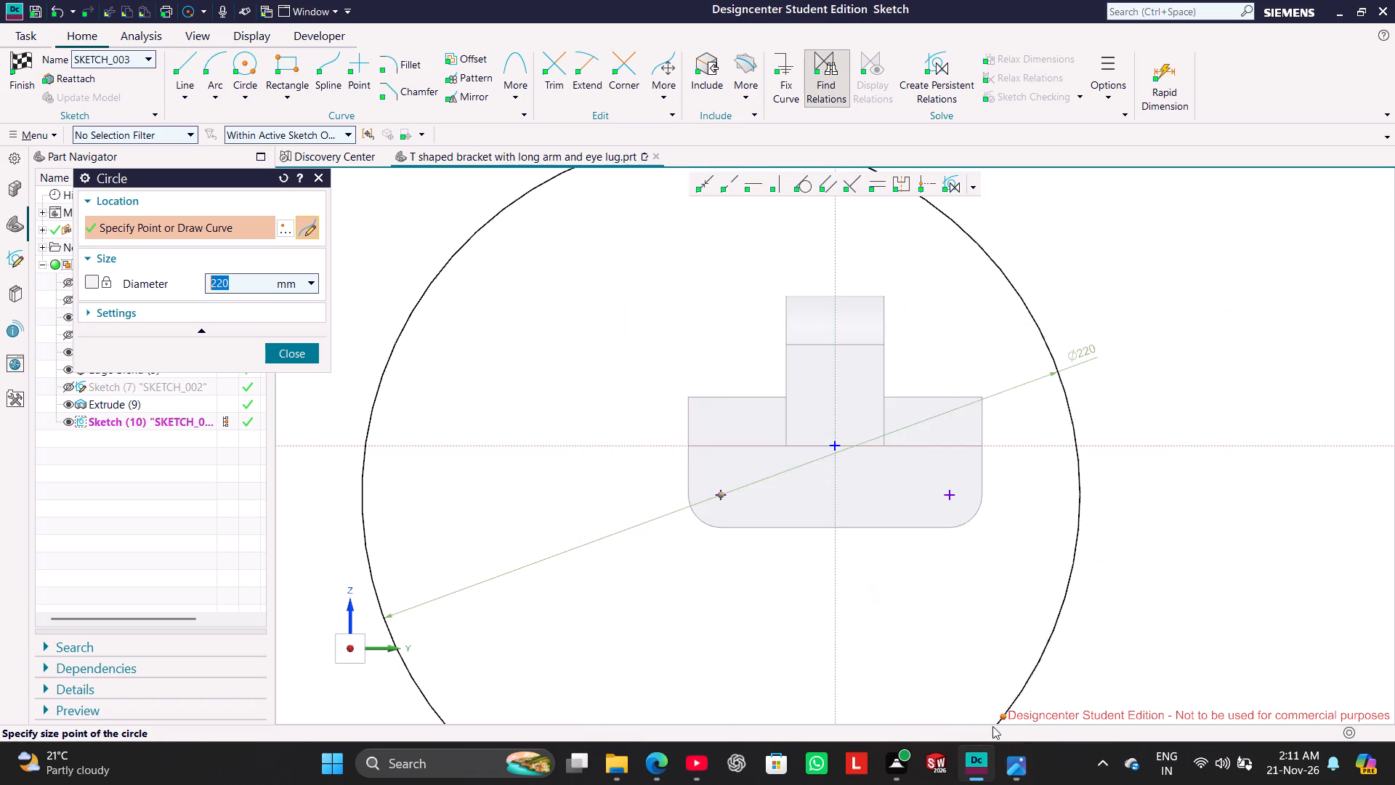
{"action": "type", "text": "10"}
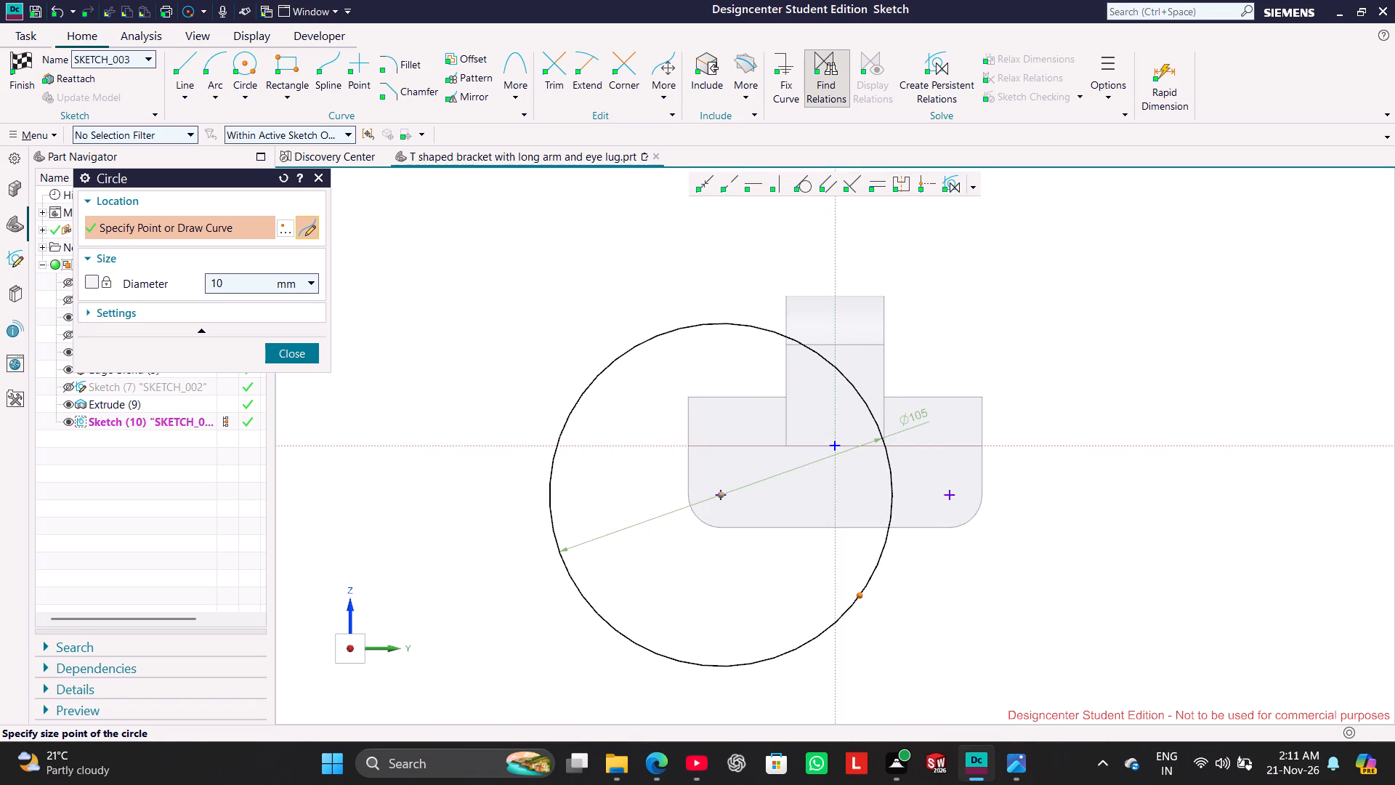
{"action": "type", "text": "10"}
{"action": "key", "text": "Return"}
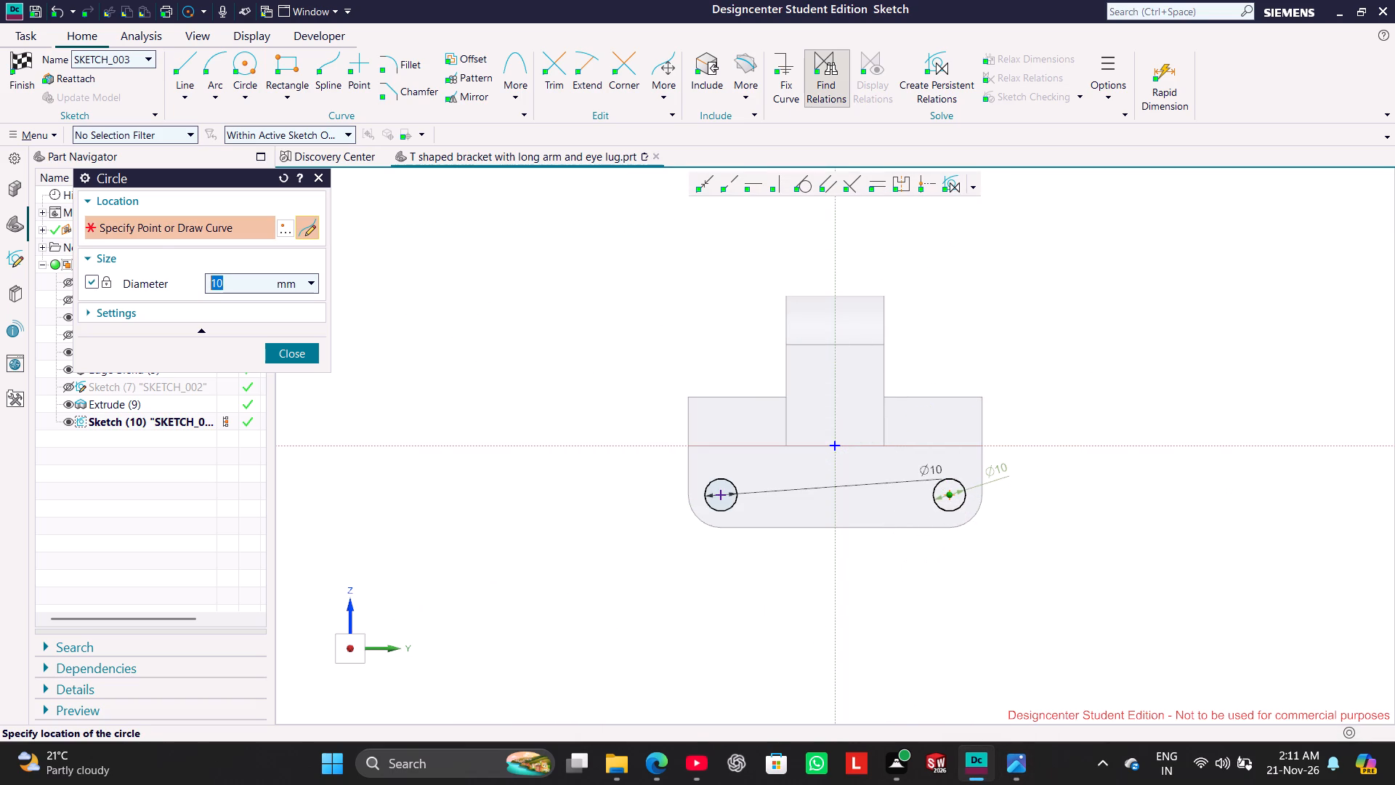
{"action": "left_click", "coordinate": [952, 496]}
{"action": "left_click", "coordinate": [303, 352]}
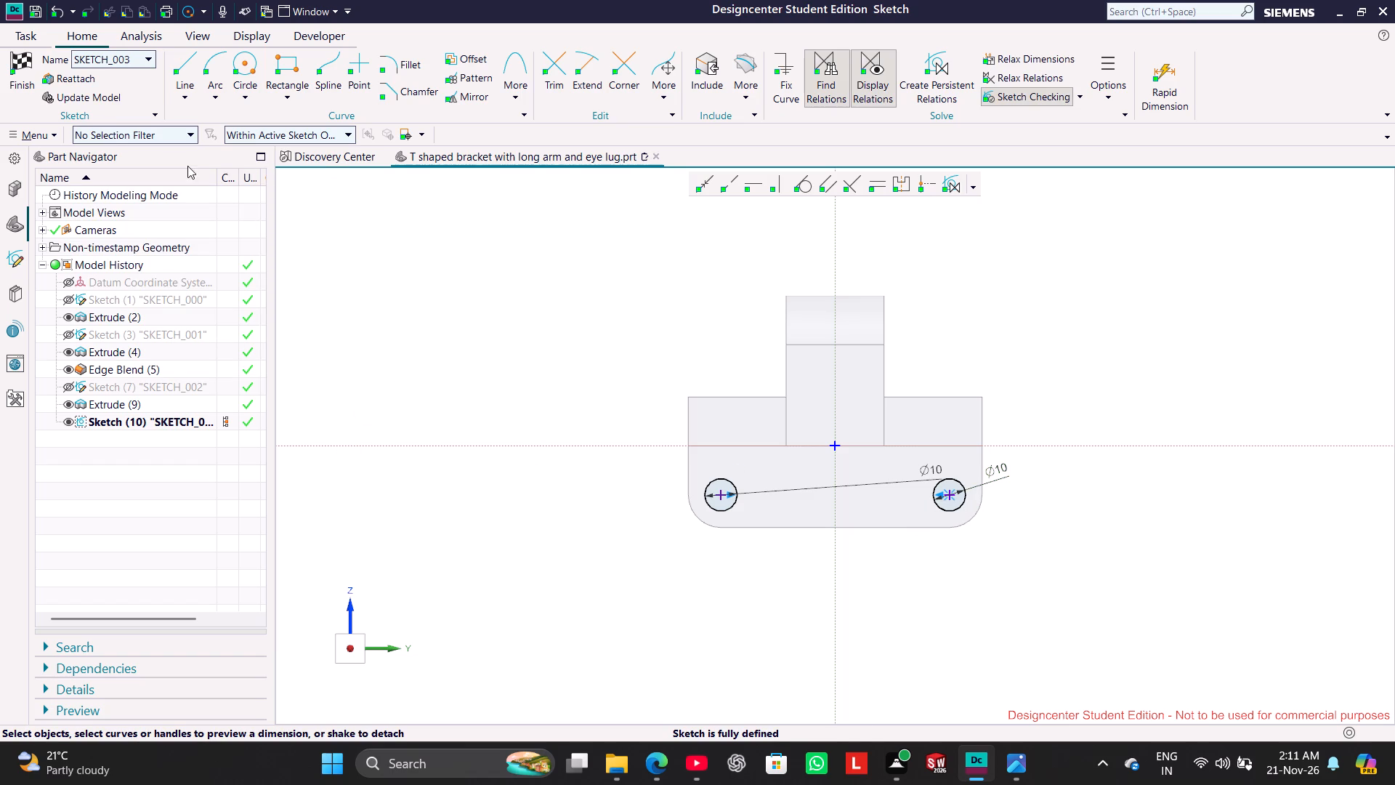
{"action": "left_click", "coordinate": [31, 70]}
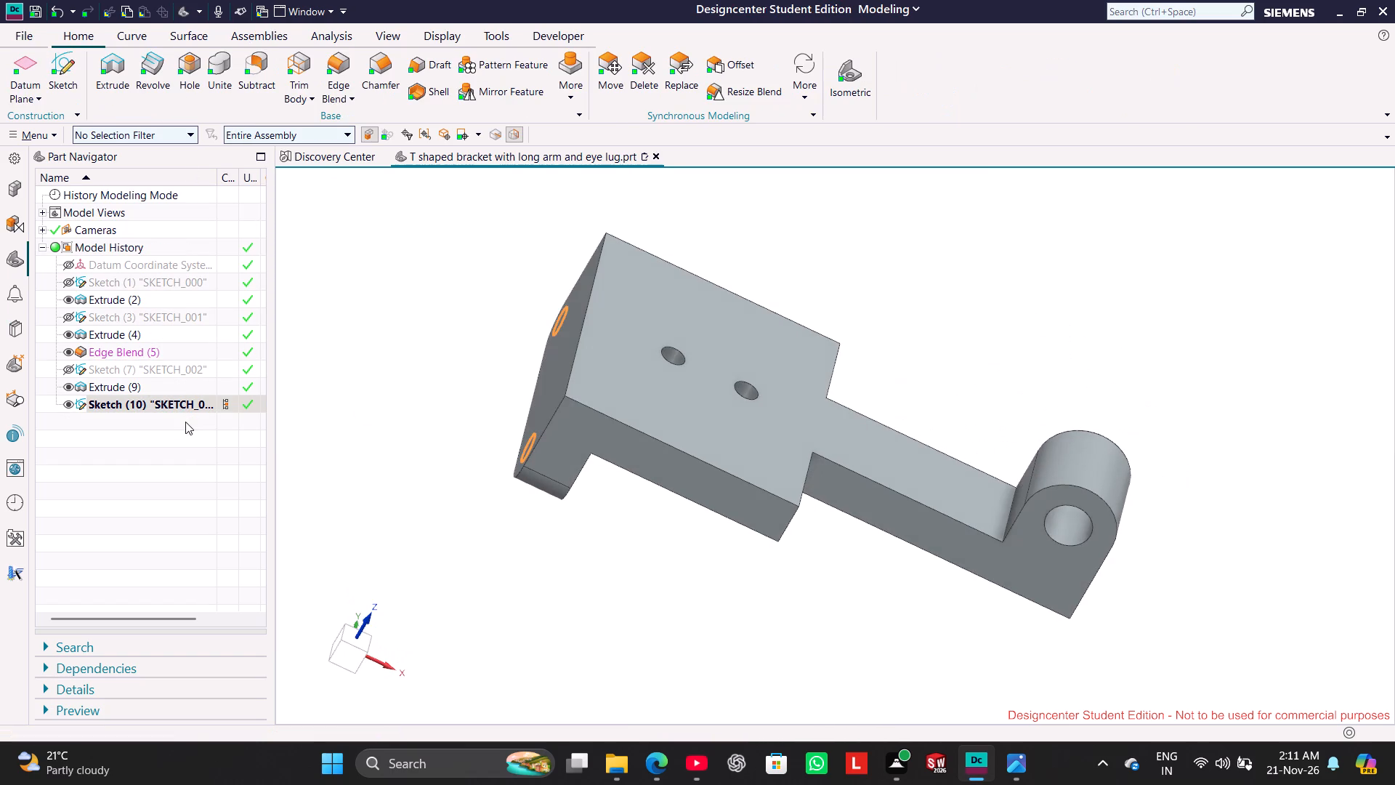
Extrude the two-circle sketch 90 mm with Boolean Subtract to cut both holes through the flange.
{"action": "right_click", "coordinate": [185, 406]}
{"action": "left_click", "coordinate": [238, 418]}
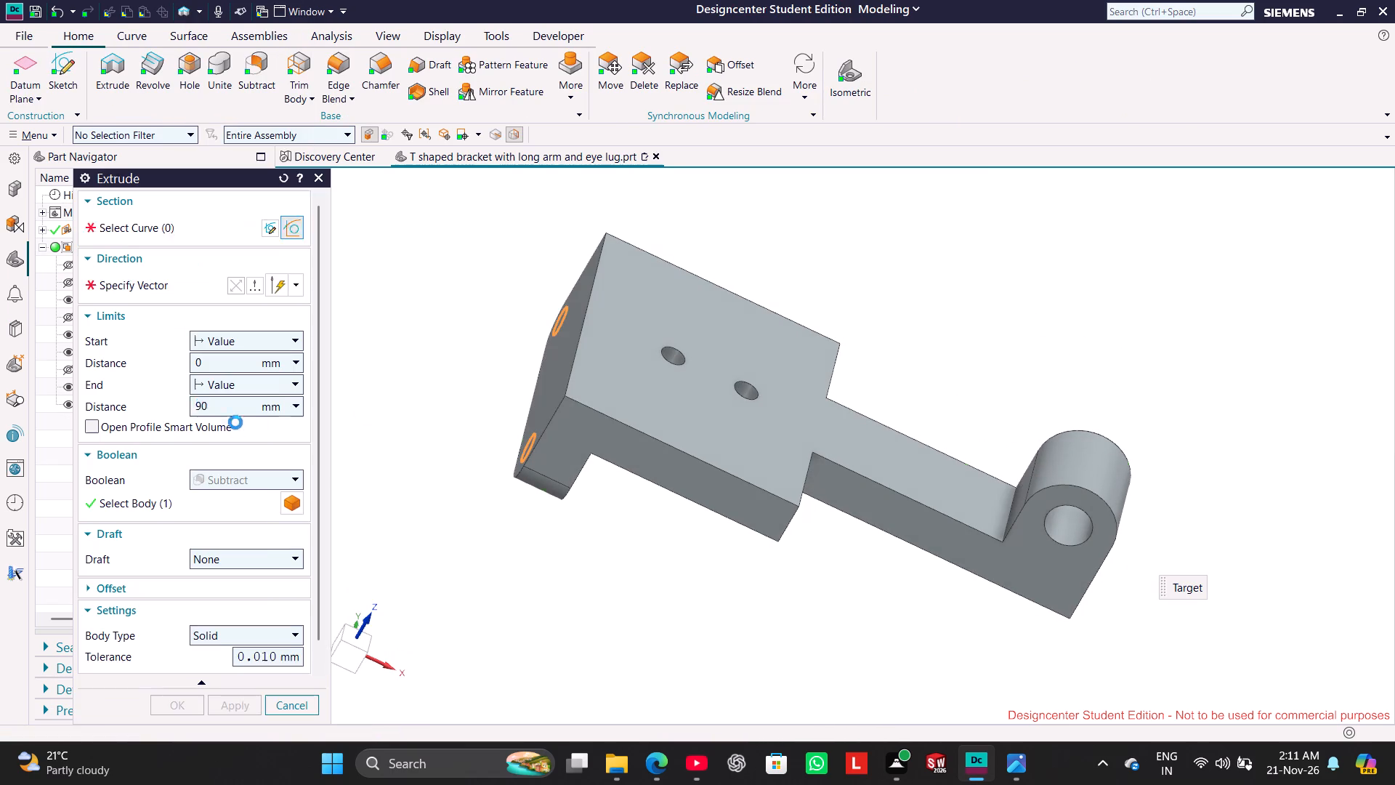
{"action": "left_click", "coordinate": [256, 706]}
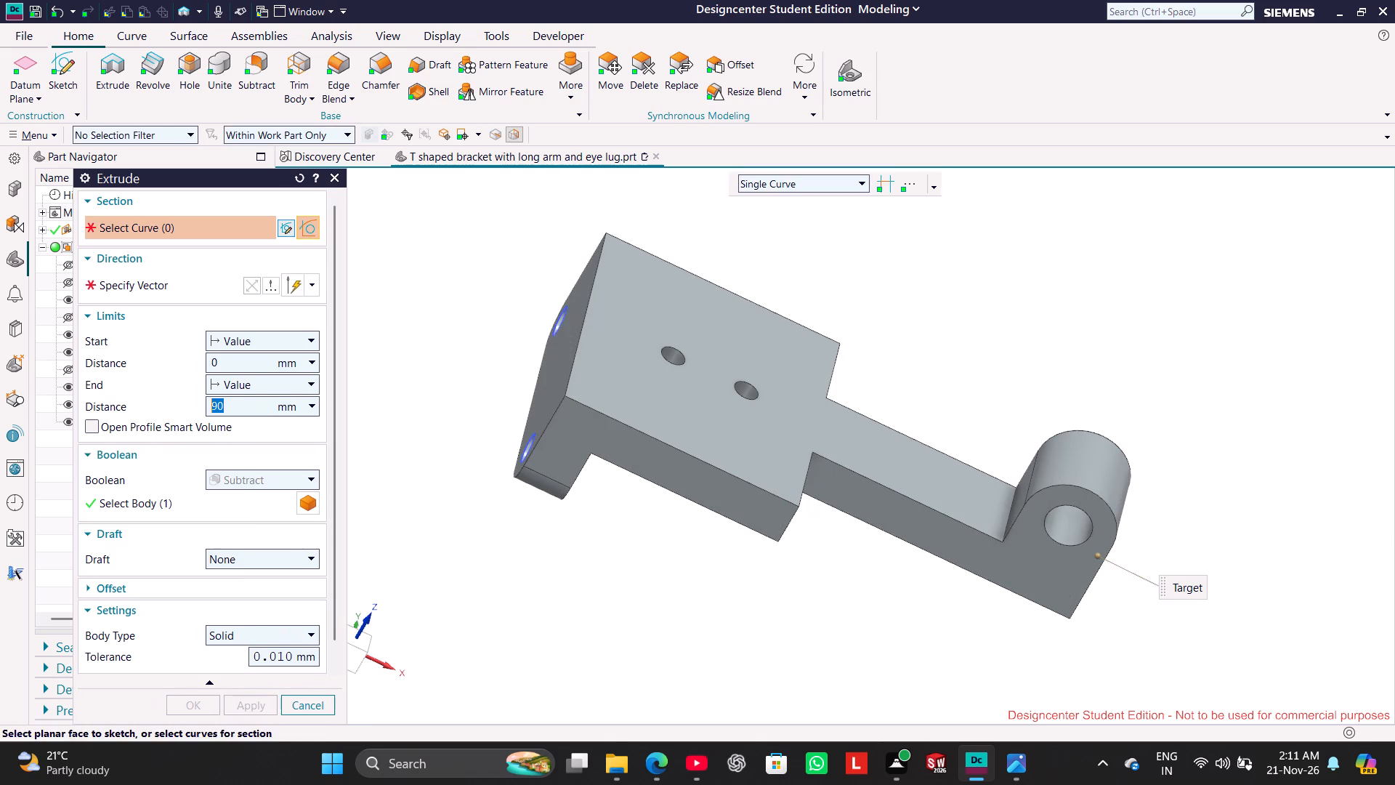
{"action": "left_click", "coordinate": [312, 705]}
{"action": "left_click", "coordinate": [571, 659]}
{"action": "middle_click_drag", "start_coordinate": [573, 635], "coordinate": [551, 599]}
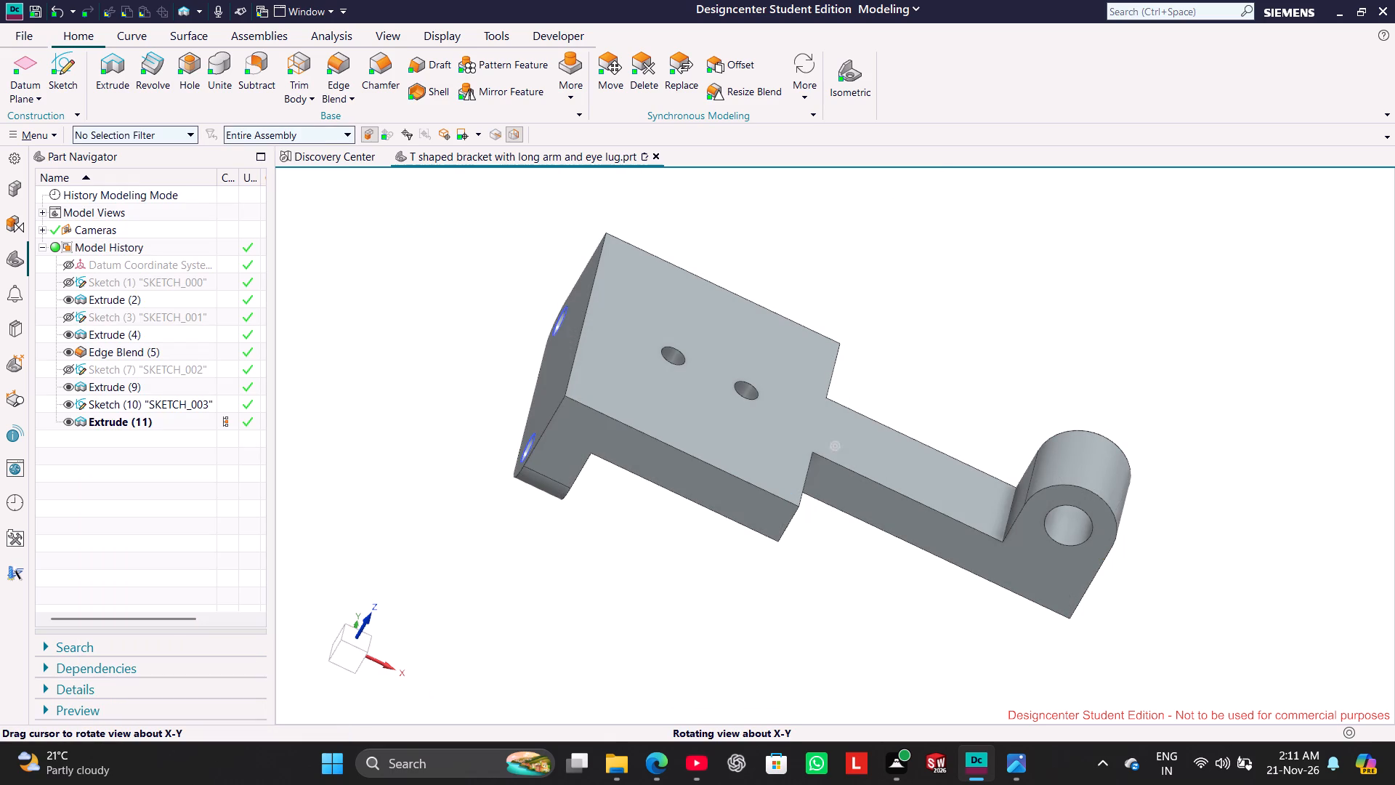
{"action": "middle_click_drag", "start_coordinate": [551, 599], "coordinate": [534, 580]}
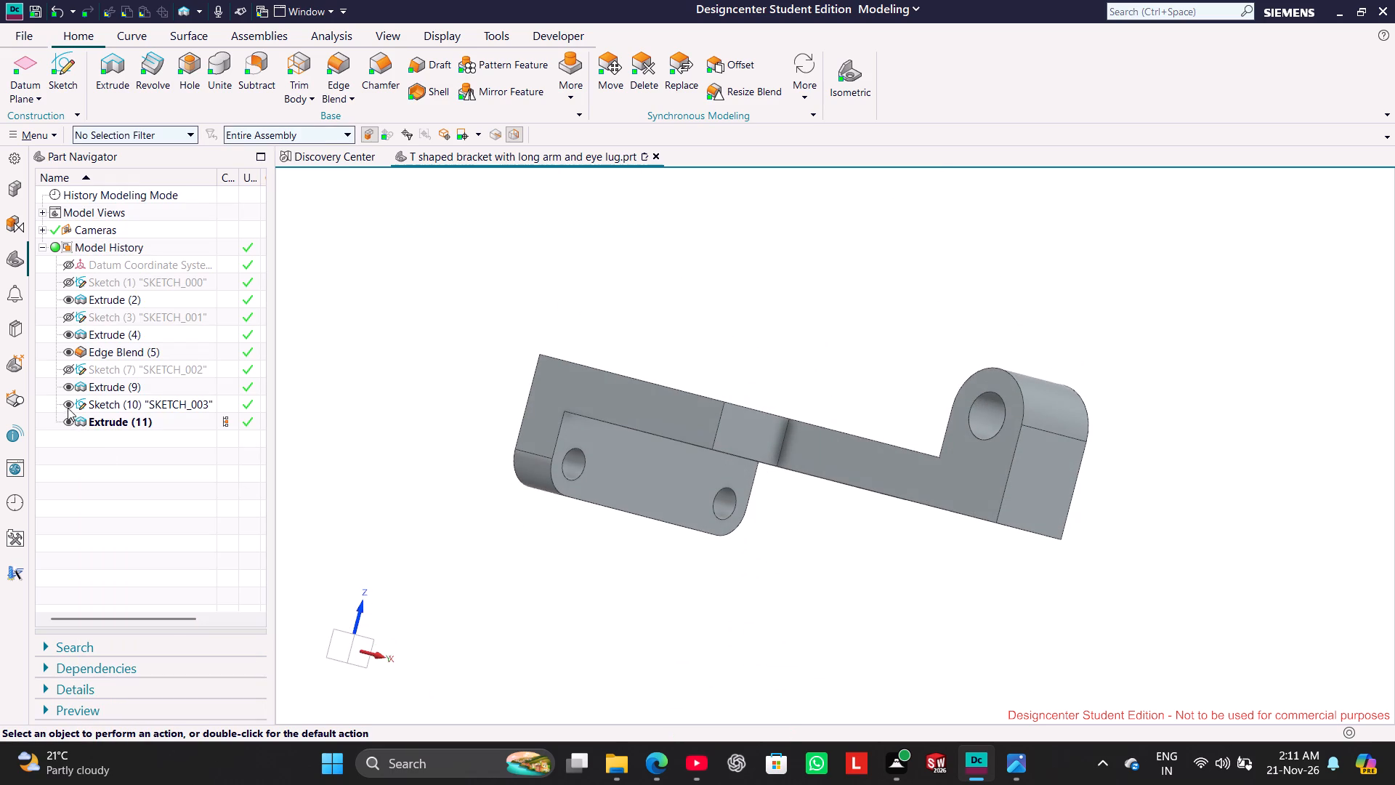
Hide the flange hole sketch.
{"action": "left_click", "coordinate": [68, 406]}
Compare the bracket and the two circles of the reopened flange hole sketch with the reference drawing, and finish the sketch.
{"action": "middle_click_drag", "start_coordinate": [408, 537], "coordinate": [357, 499]}
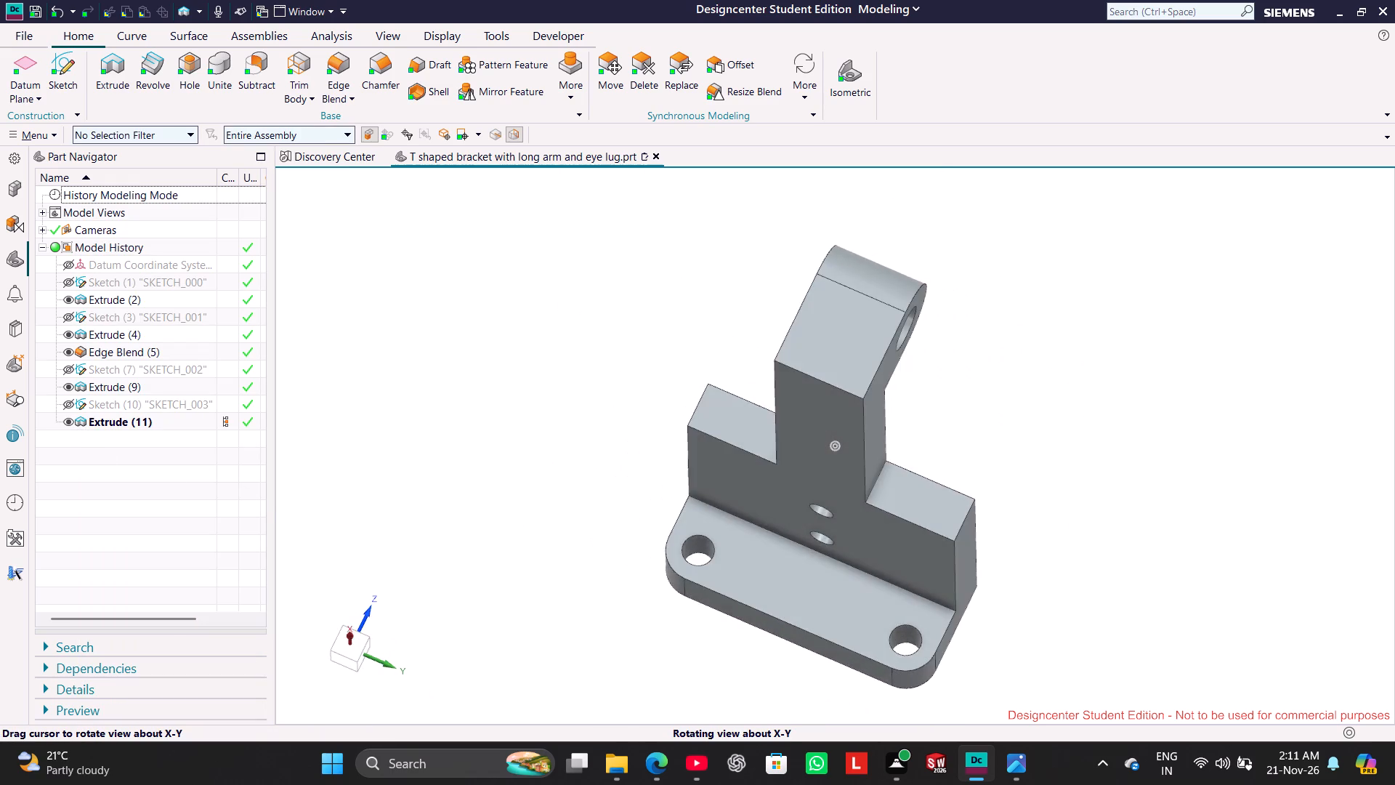
{"action": "middle_click_drag", "start_coordinate": [357, 499], "coordinate": [362, 518]}
{"action": "left_click", "coordinate": [1032, 757]}
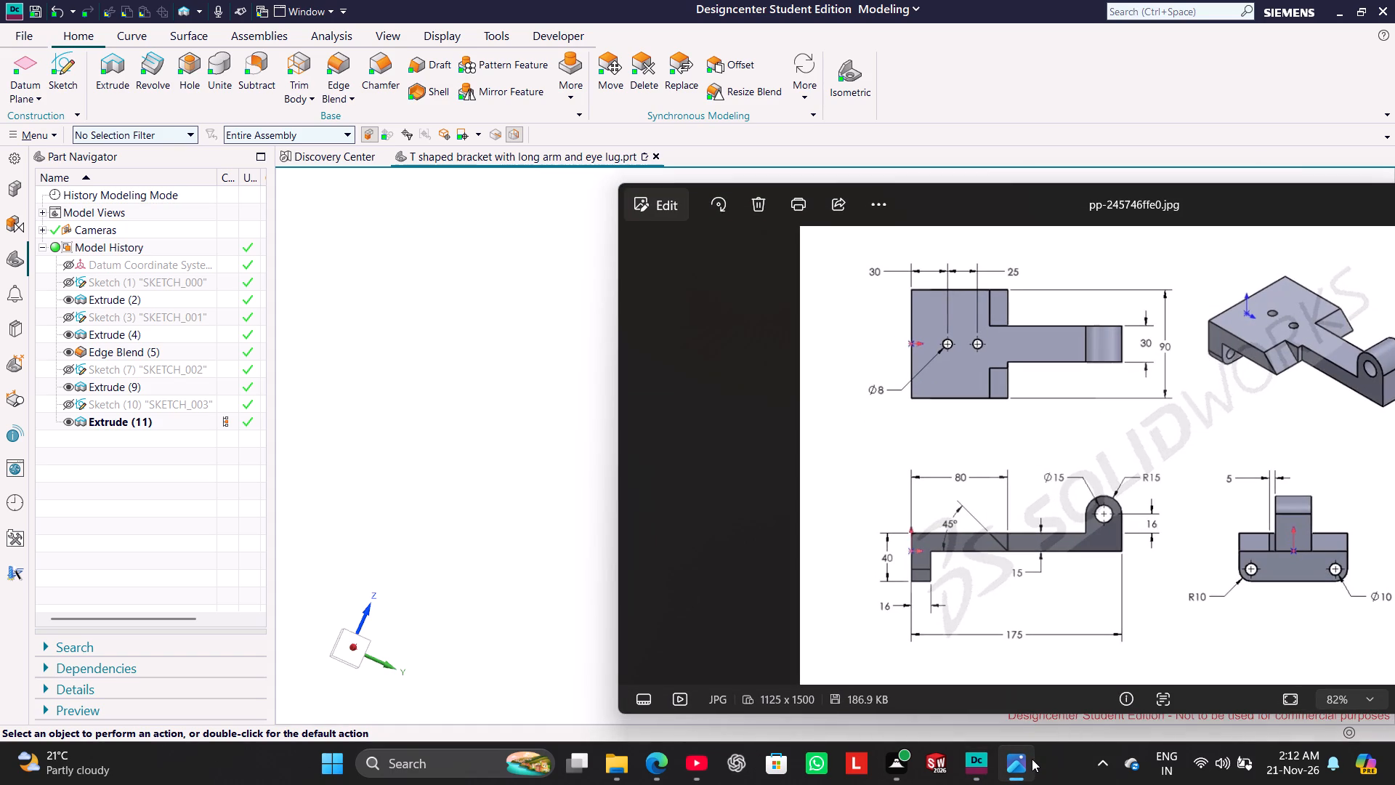
{"action": "left_click", "coordinate": [1032, 759]}
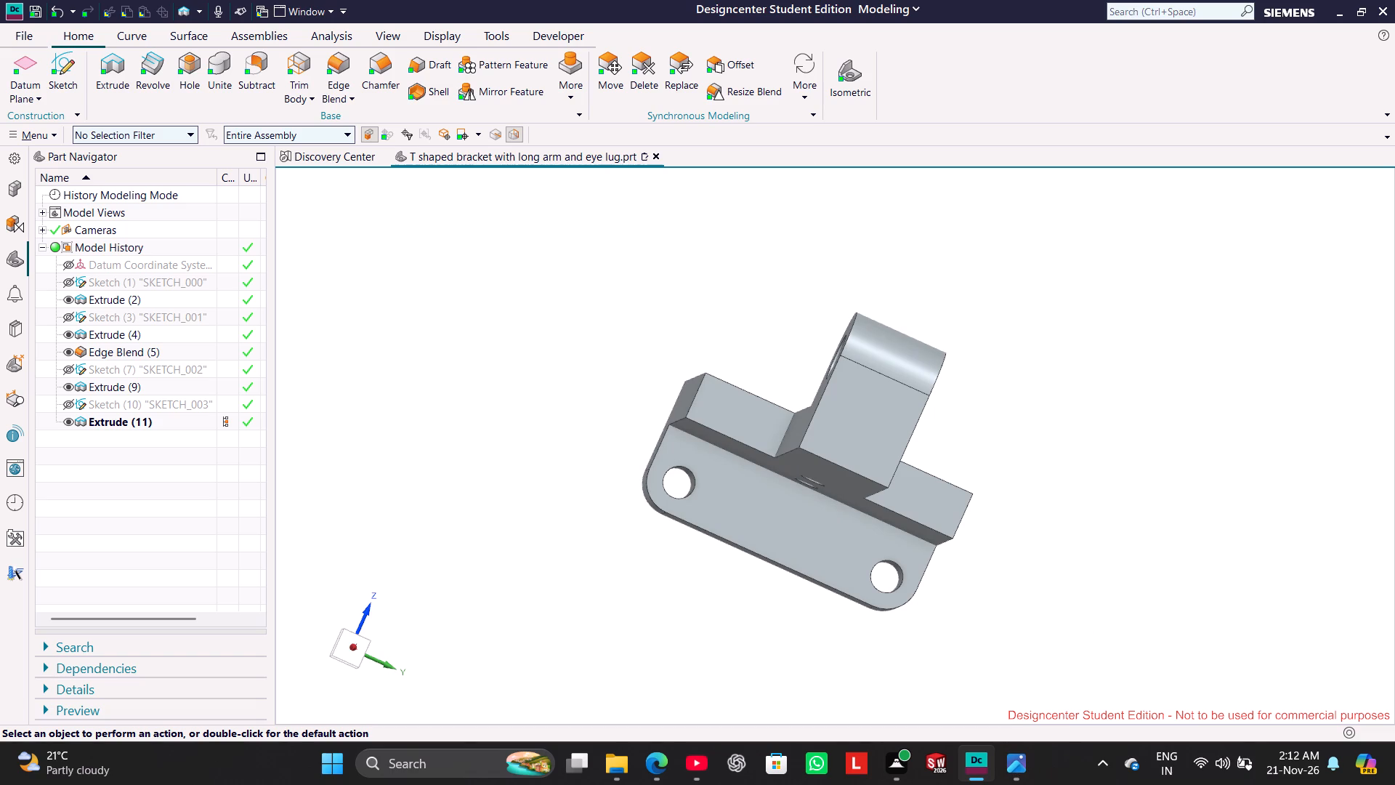
{"action": "left_click", "coordinate": [841, 94]}
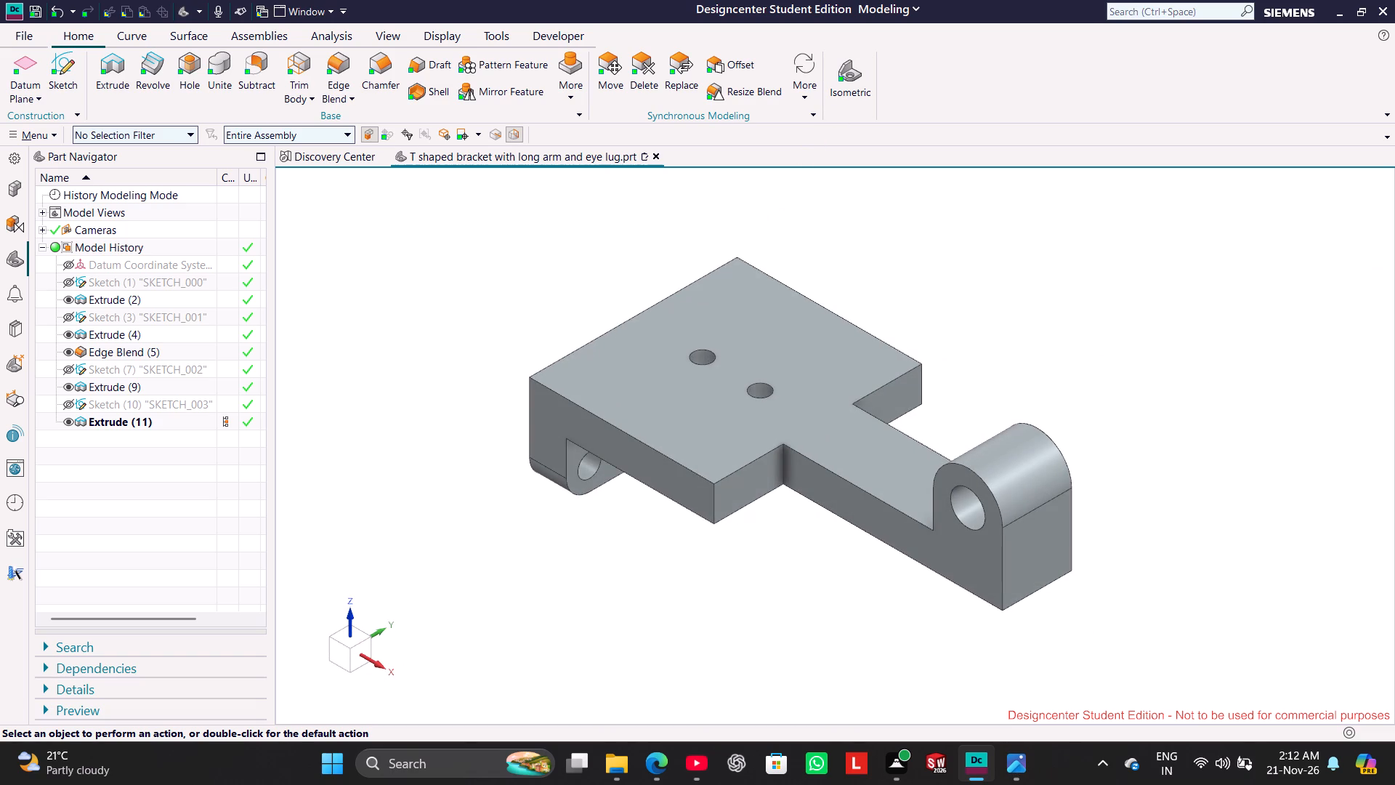
{"action": "right_click", "coordinate": [146, 405]}
{"action": "left_click", "coordinate": [180, 414]}
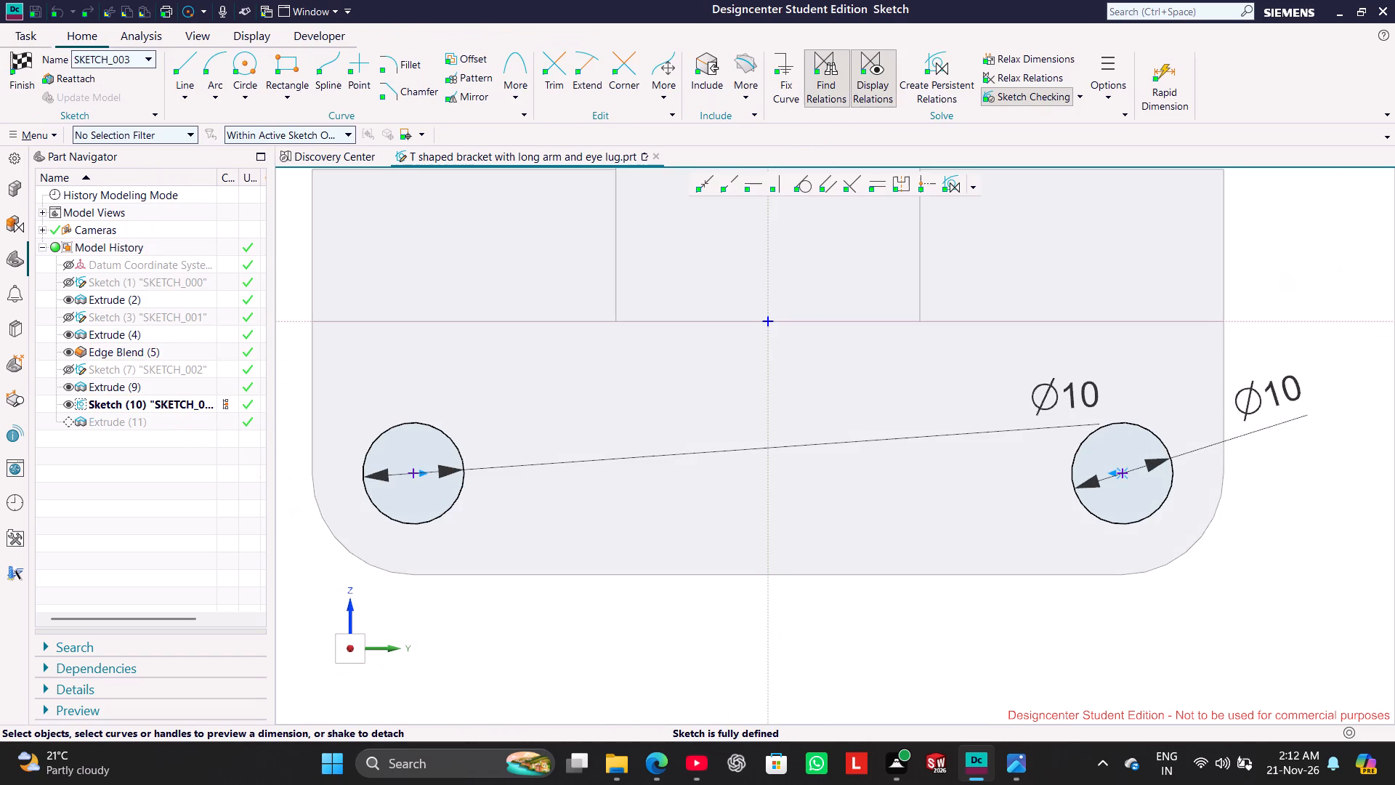
{"action": "scroll", "coordinate": [814, 510], "scroll_direction": "down", "scroll_amount": 3}
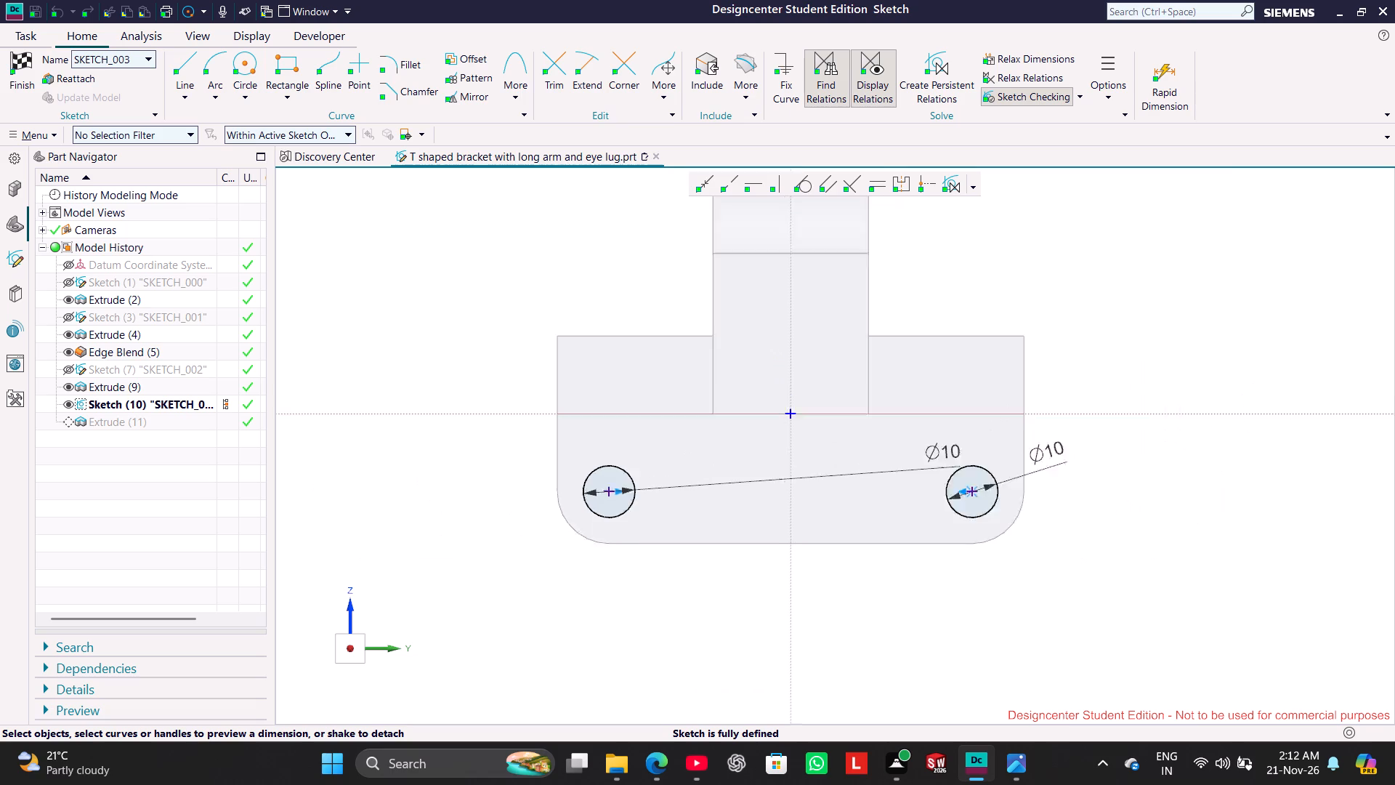
{"action": "scroll", "coordinate": [814, 513], "scroll_direction": "down", "scroll_amount": 1}
{"action": "left_click", "coordinate": [1018, 773]}
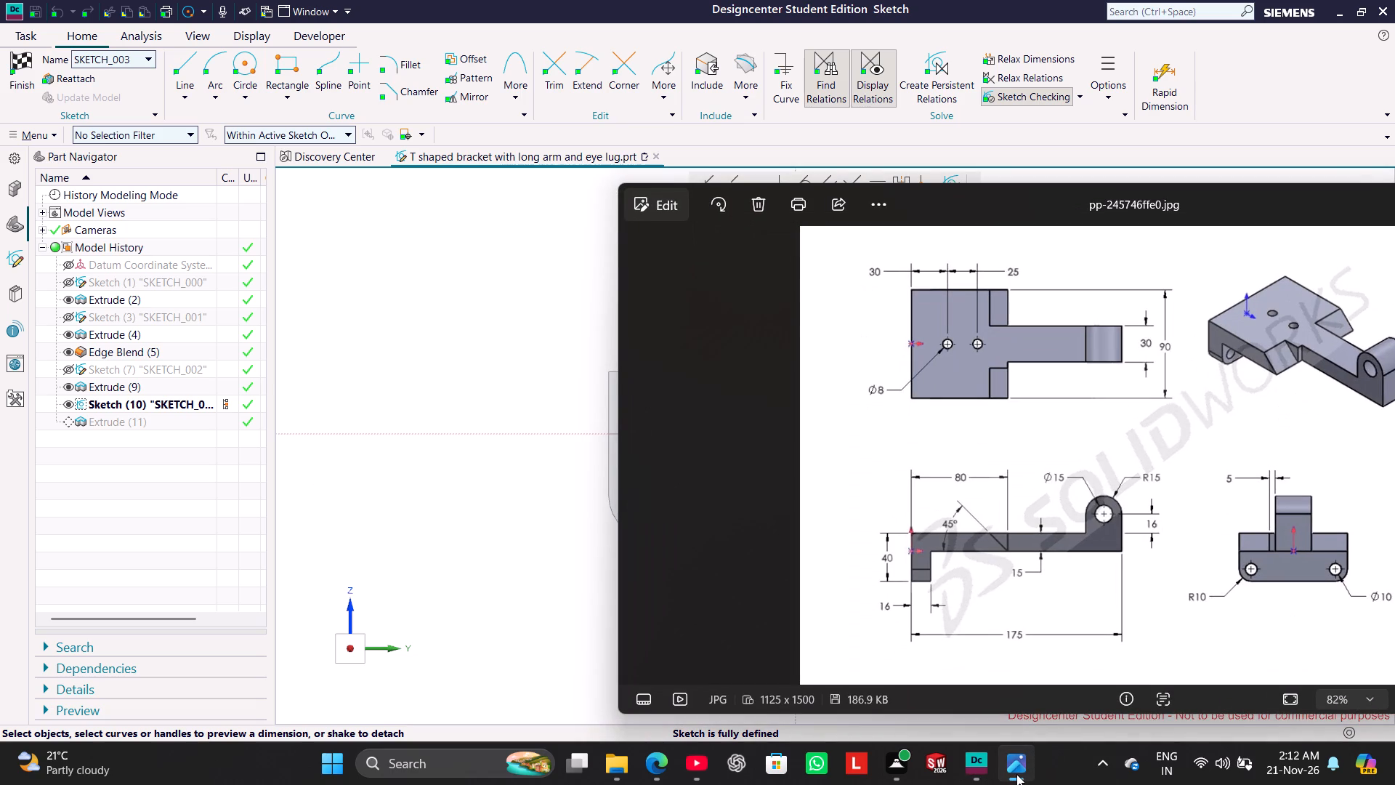
{"action": "left_click", "coordinate": [1016, 774]}
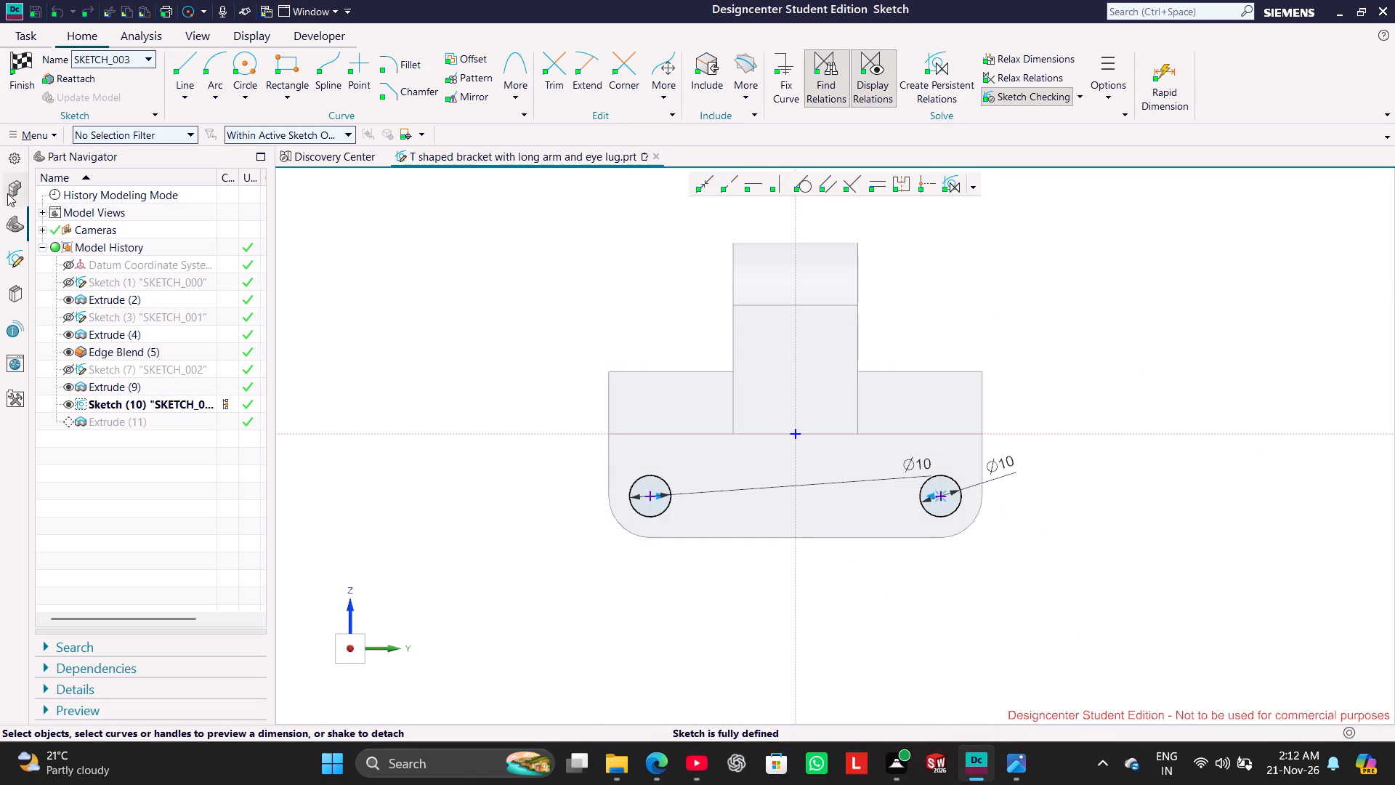
{"action": "left_click", "coordinate": [15, 71]}
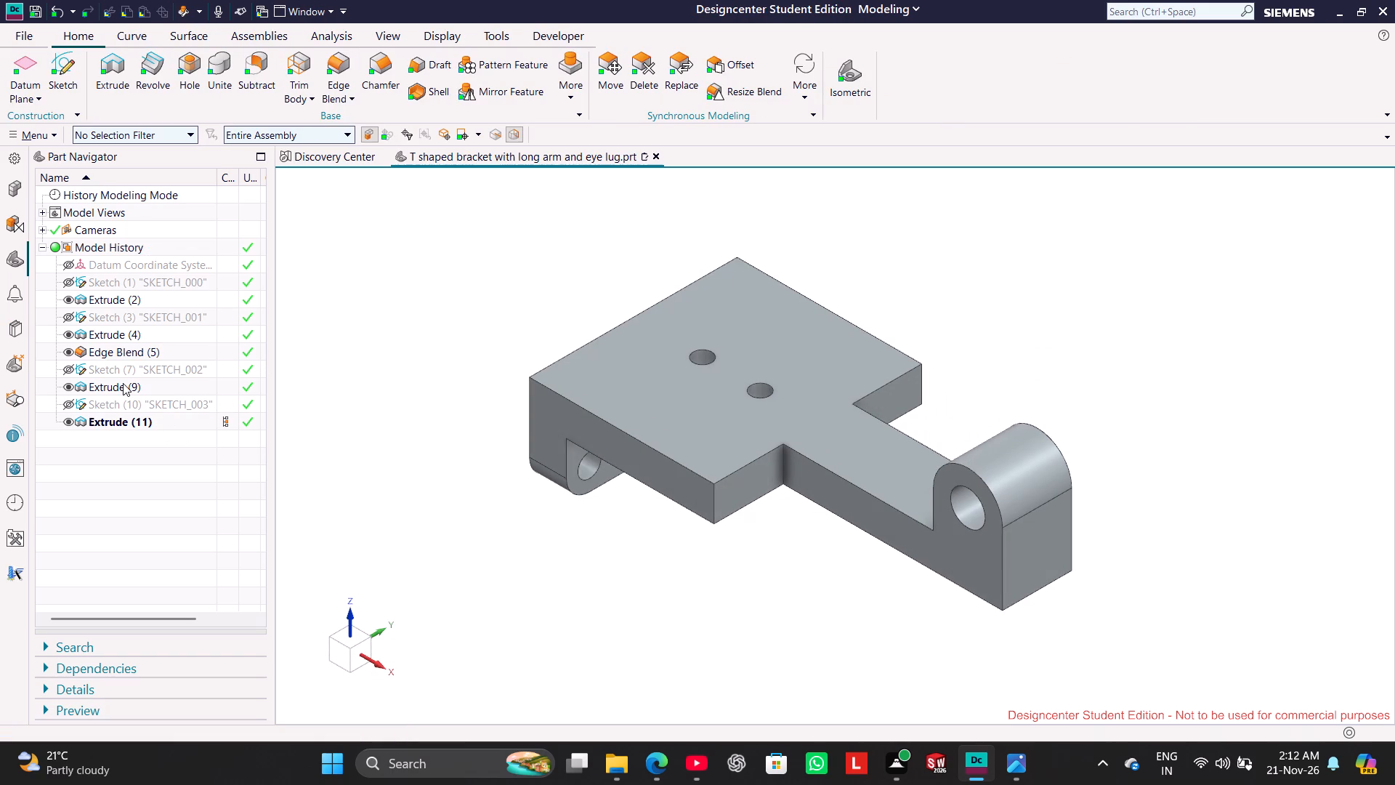
Review the flange's edge blend parameters and compare the bracket with the reference drawing.
{"action": "right_click", "coordinate": [123, 351]}
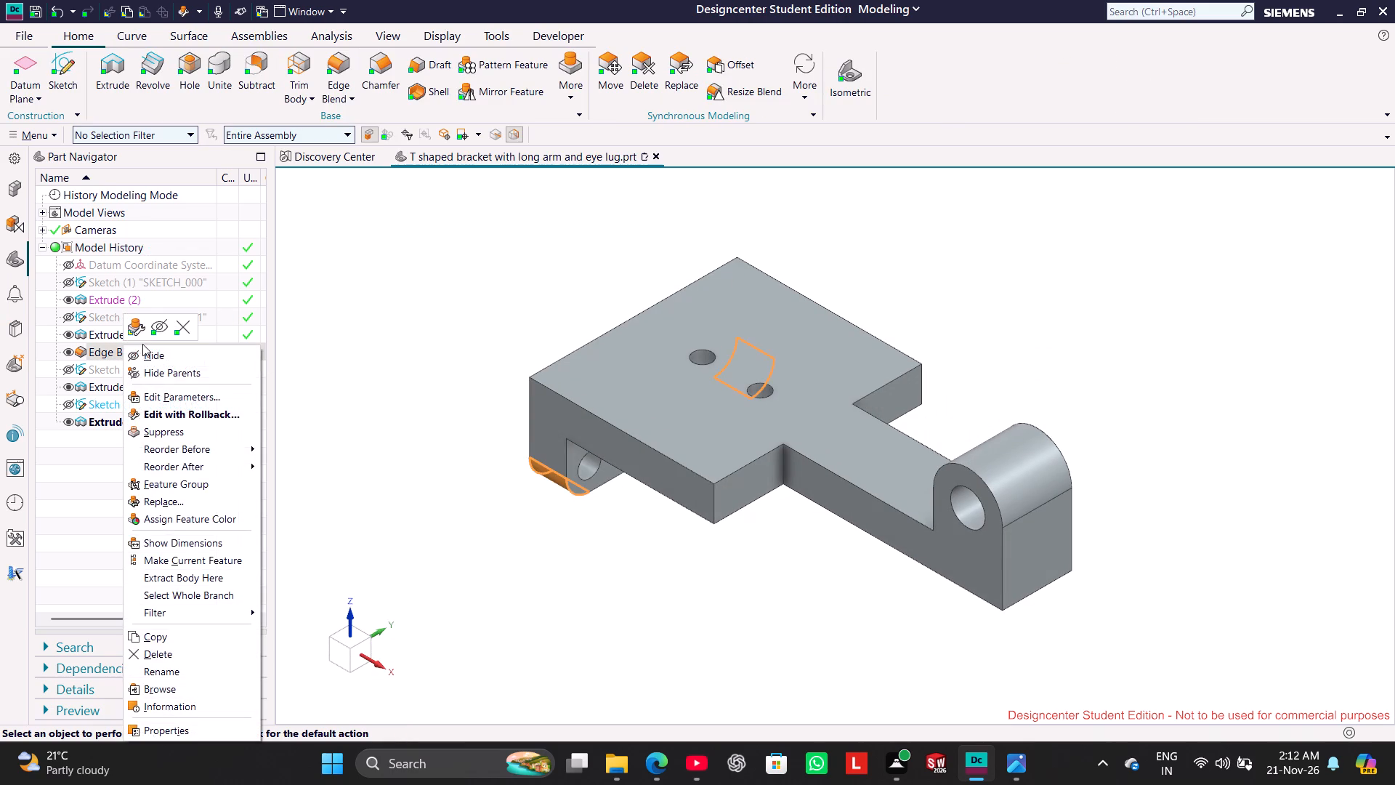
{"action": "left_click", "coordinate": [139, 326]}
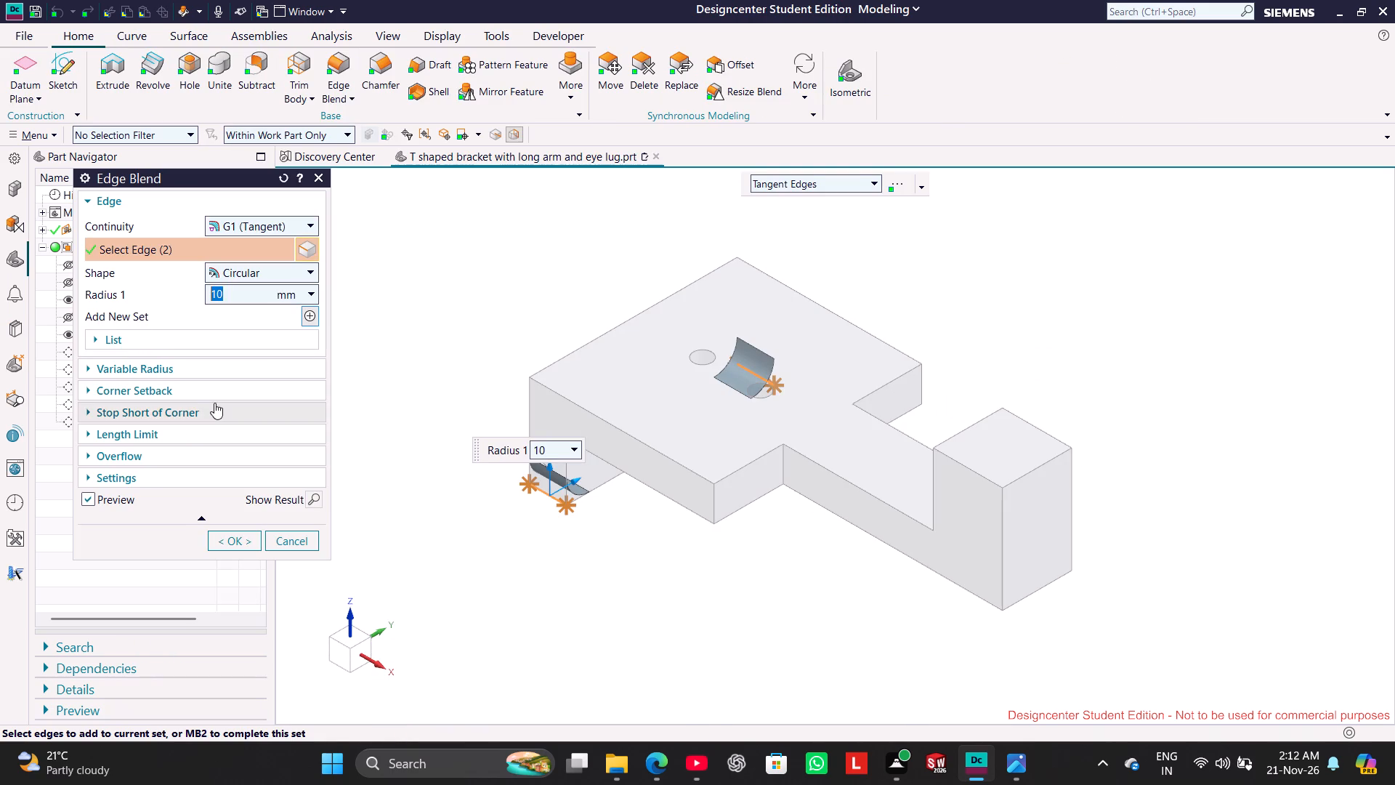
{"action": "left_click", "coordinate": [250, 539]}
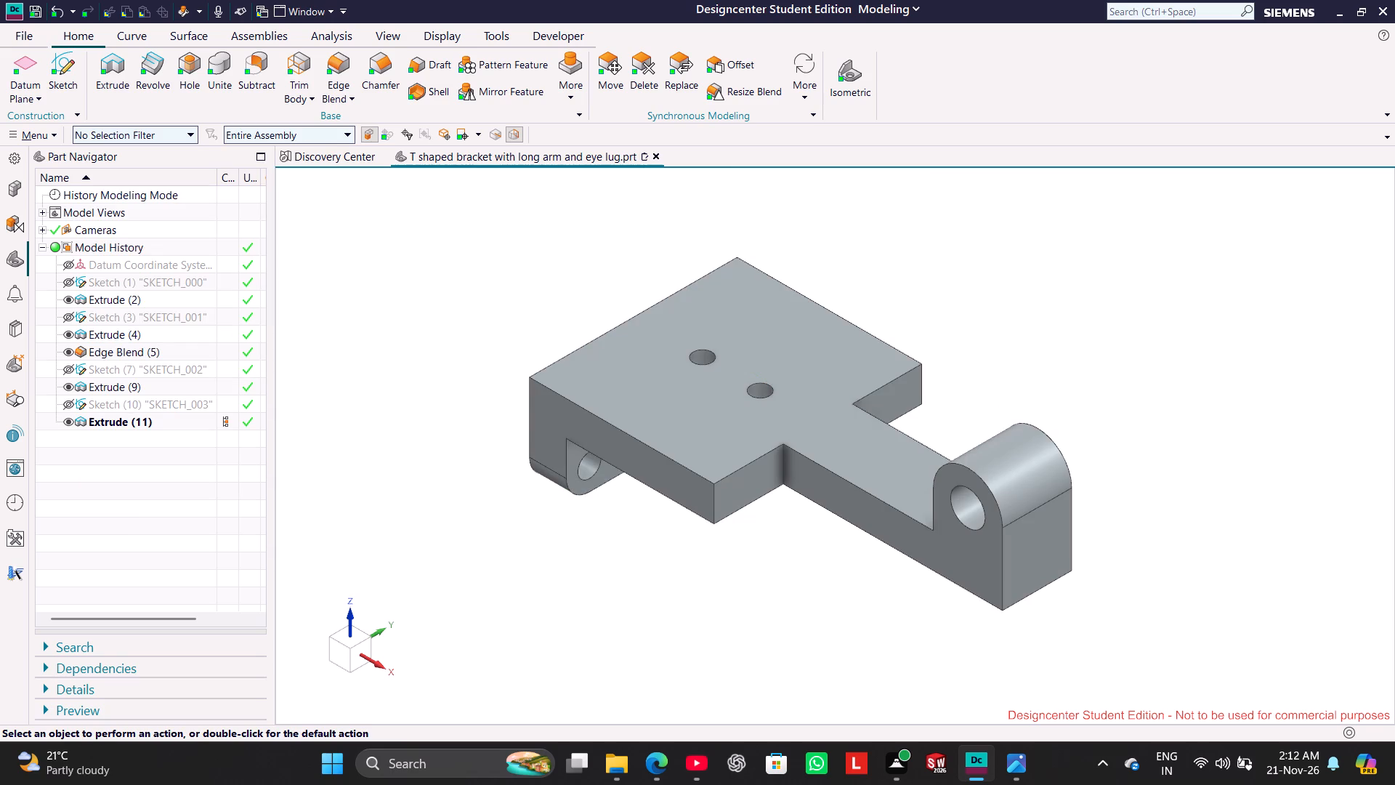
{"action": "left_click", "coordinate": [1024, 773]}
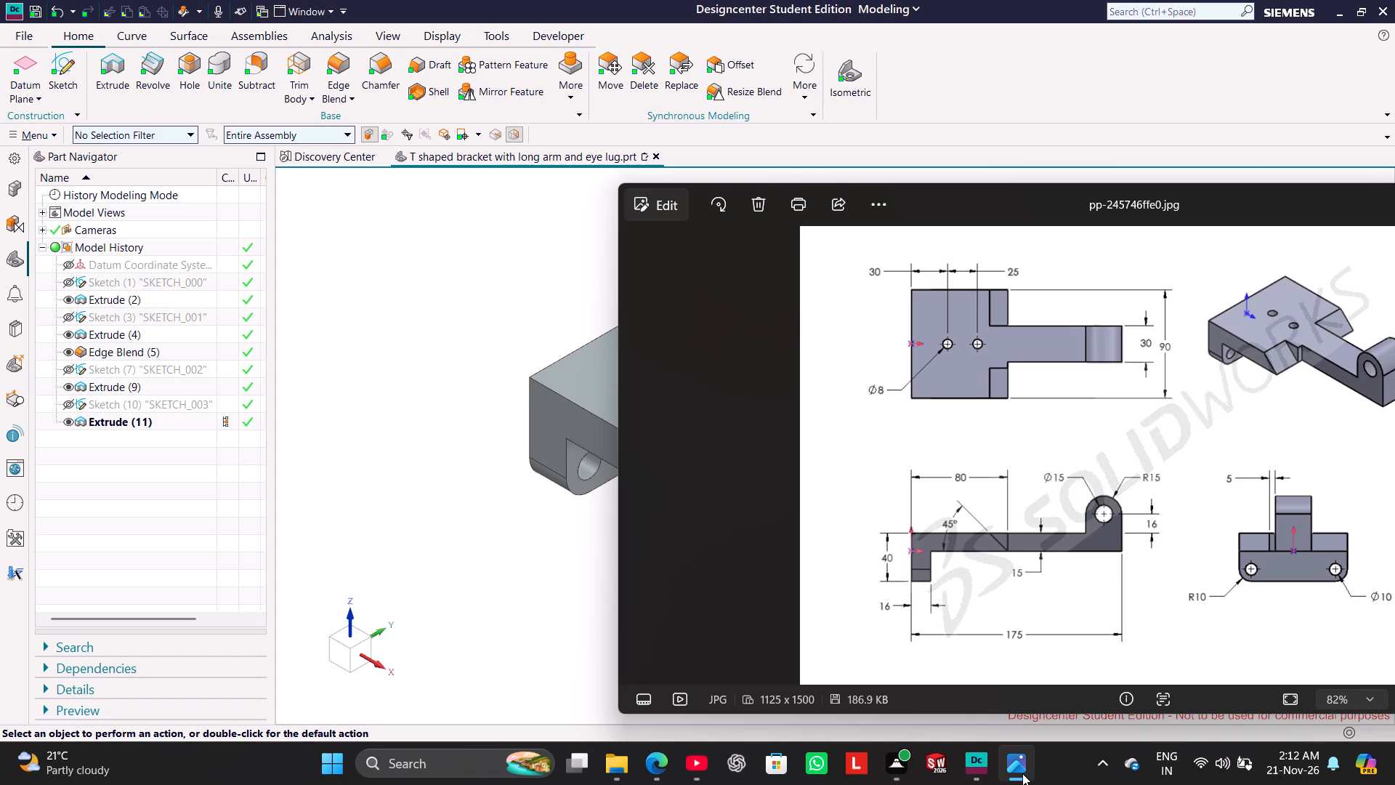
{"action": "left_click", "coordinate": [1022, 773]}
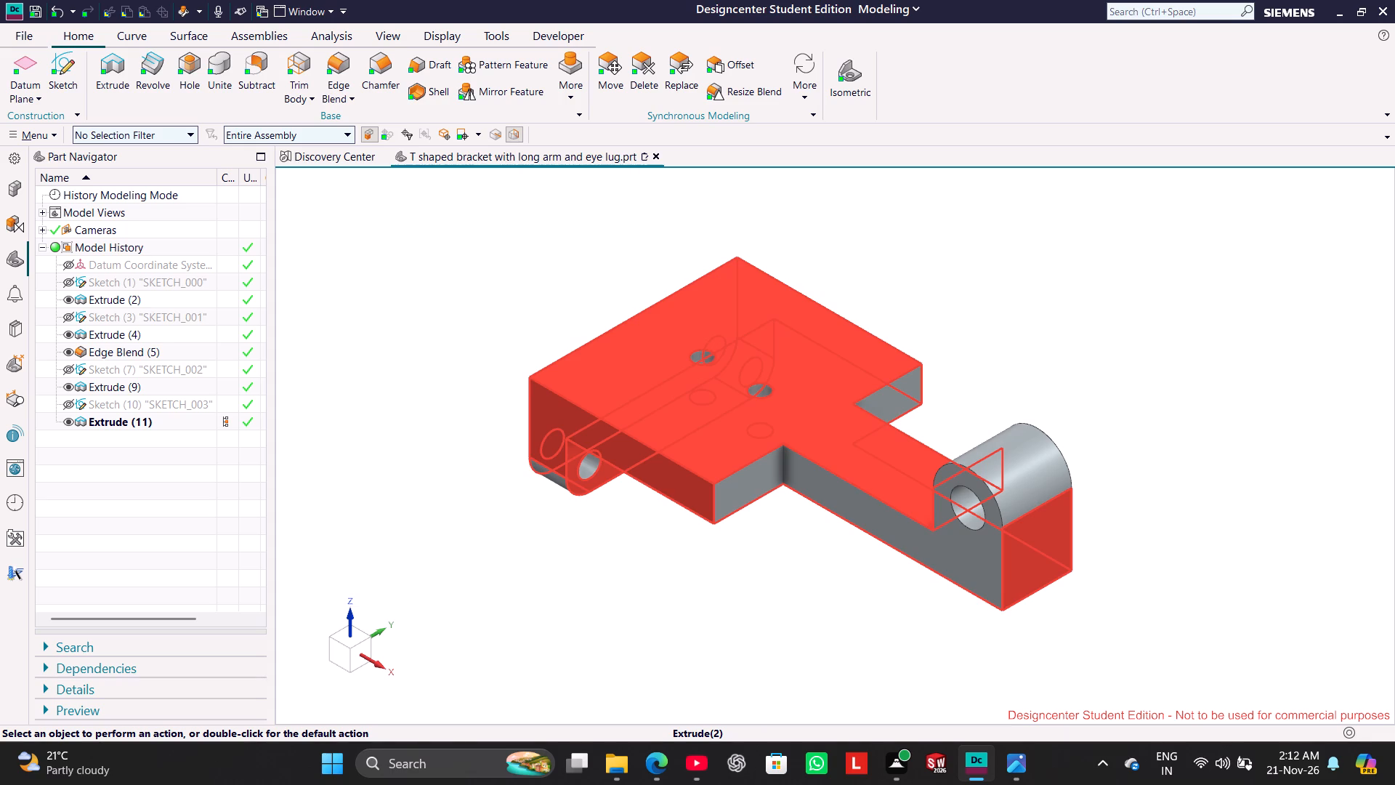
Start a new sketch on the plate's long side face, perpendicular to the flange, and consult the reference drawing.
{"action": "left_click", "coordinate": [79, 63]}
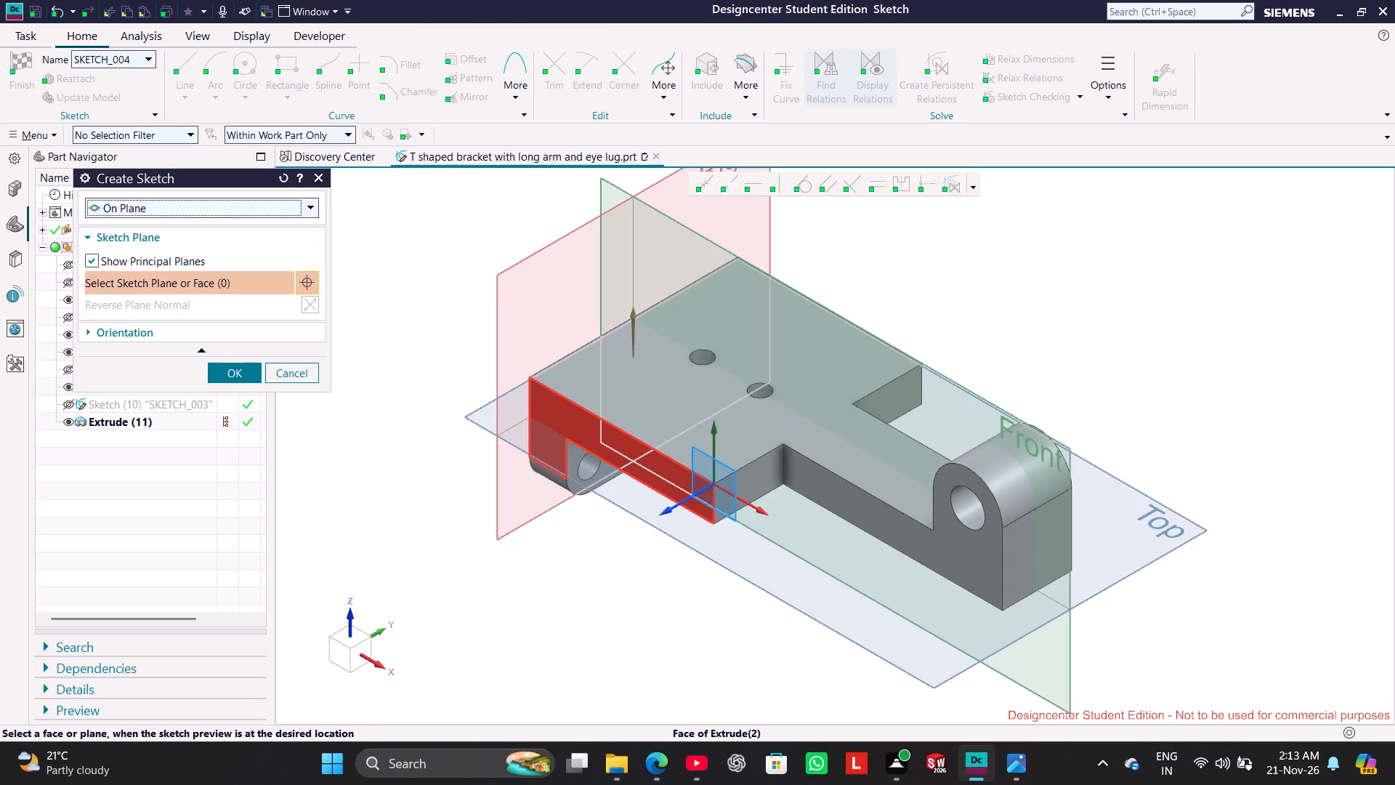
{"action": "left_click", "coordinate": [700, 482]}
{"action": "left_click", "coordinate": [232, 382]}
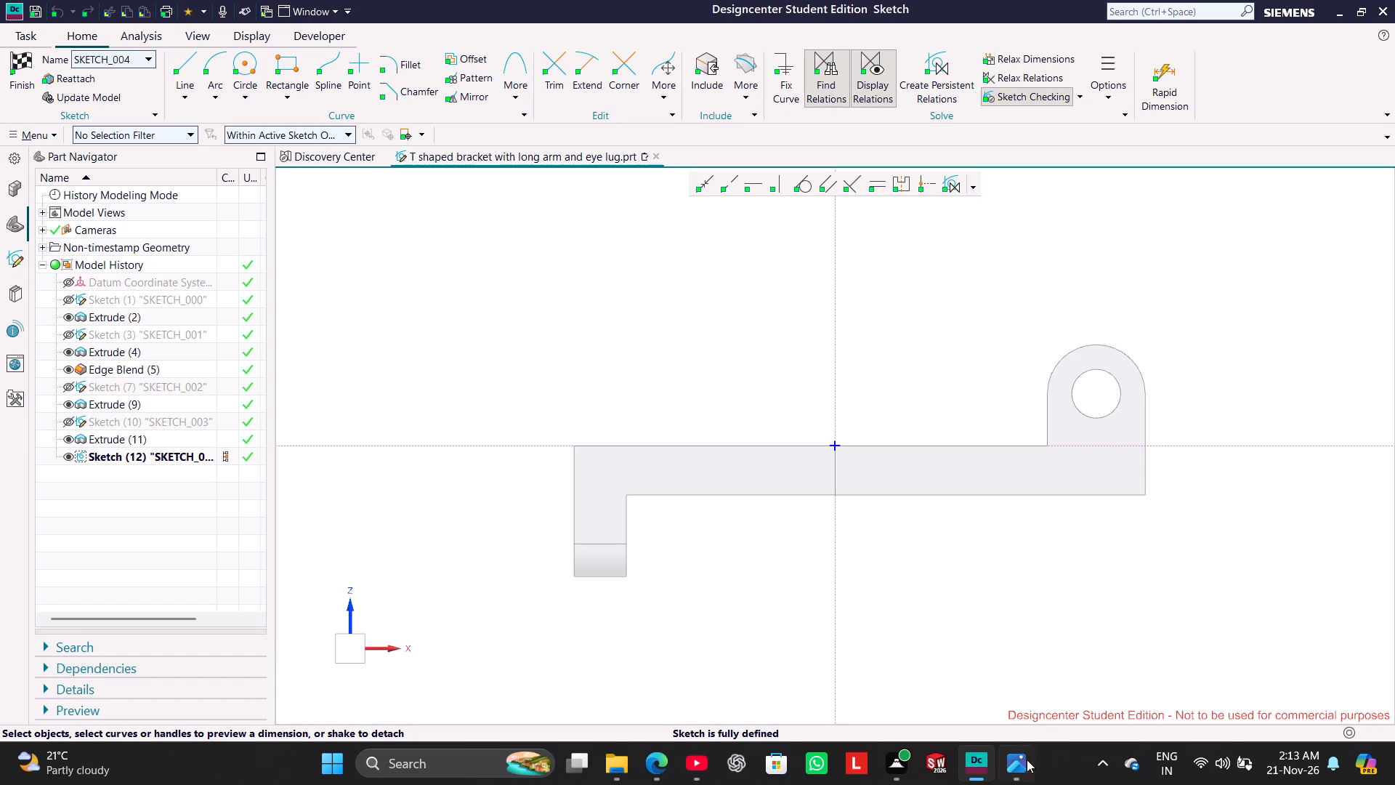
{"action": "left_click", "coordinate": [1024, 760]}
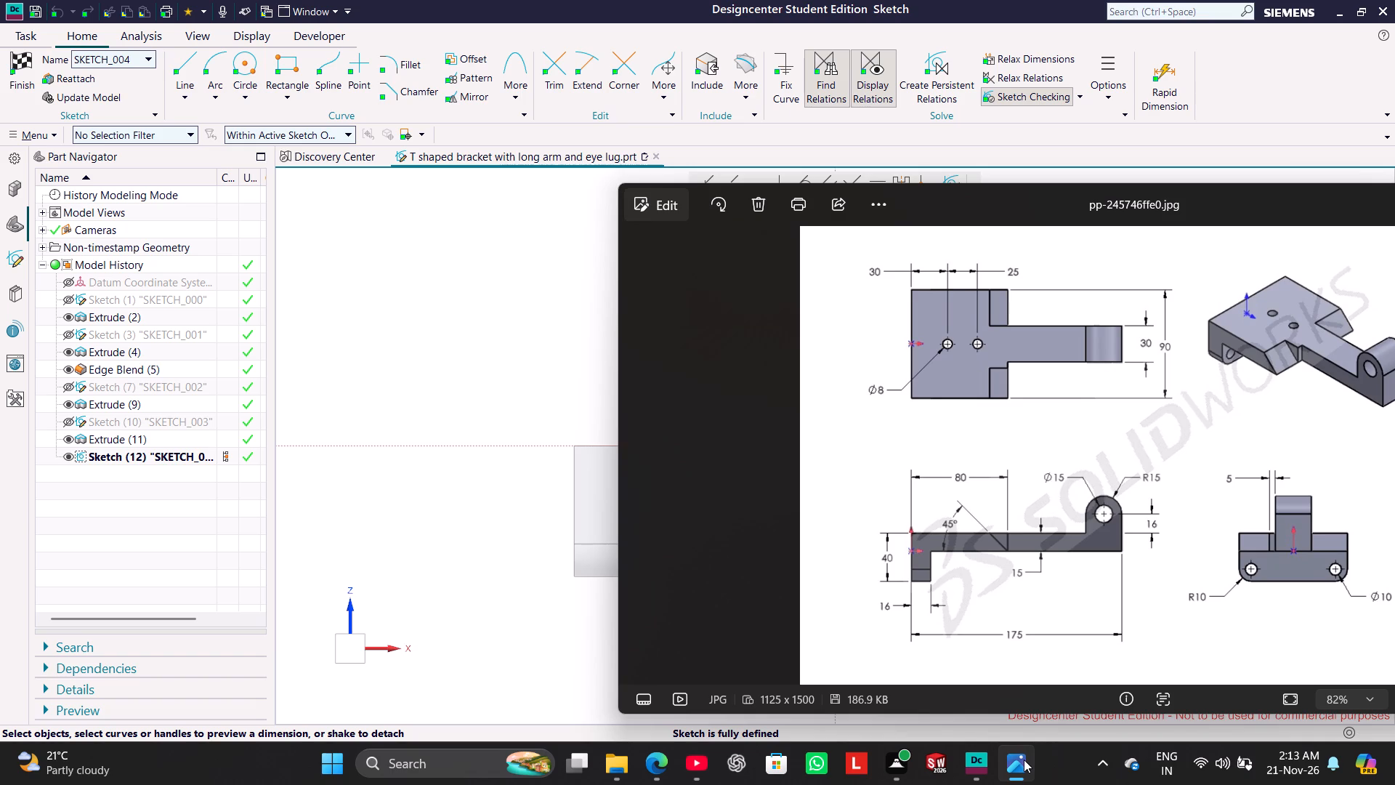
{"action": "left_click", "coordinate": [1024, 760]}
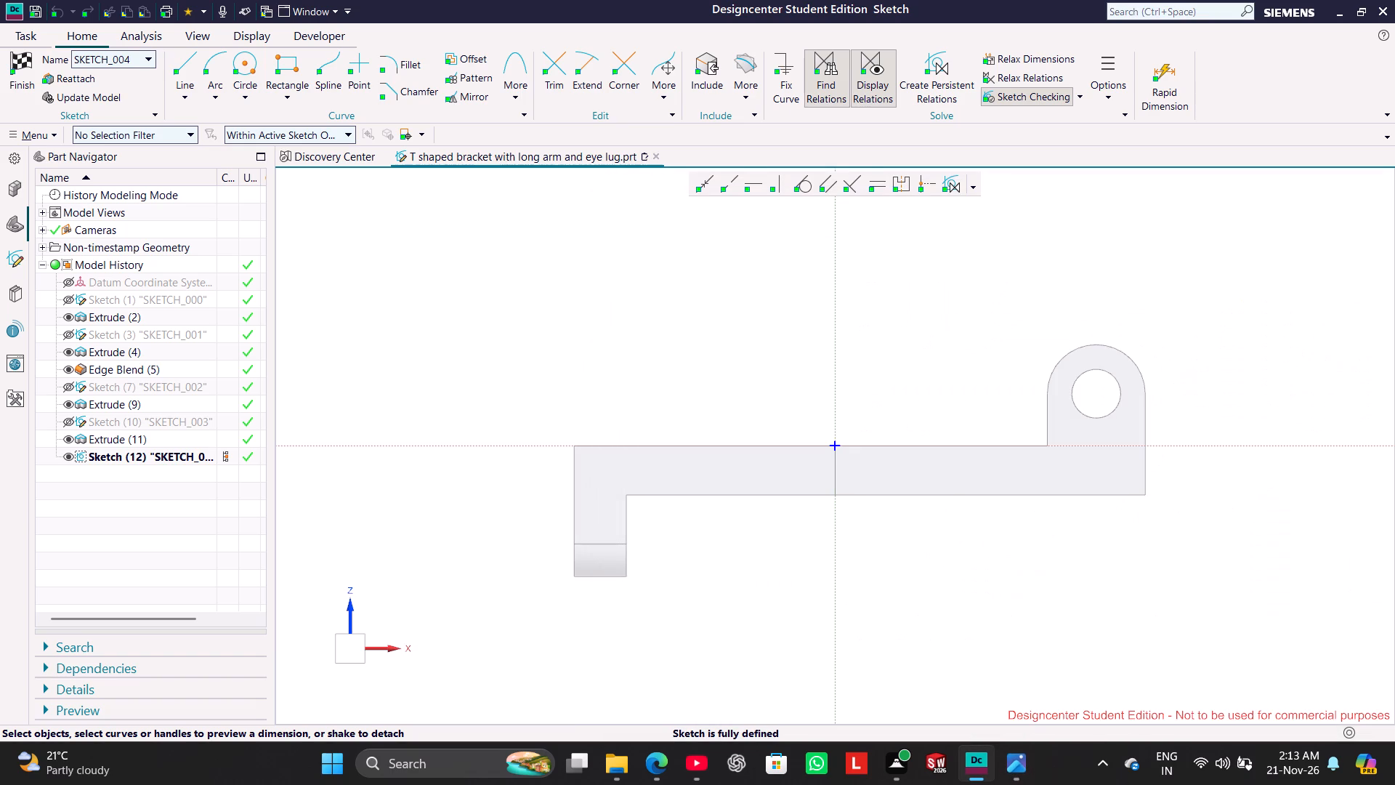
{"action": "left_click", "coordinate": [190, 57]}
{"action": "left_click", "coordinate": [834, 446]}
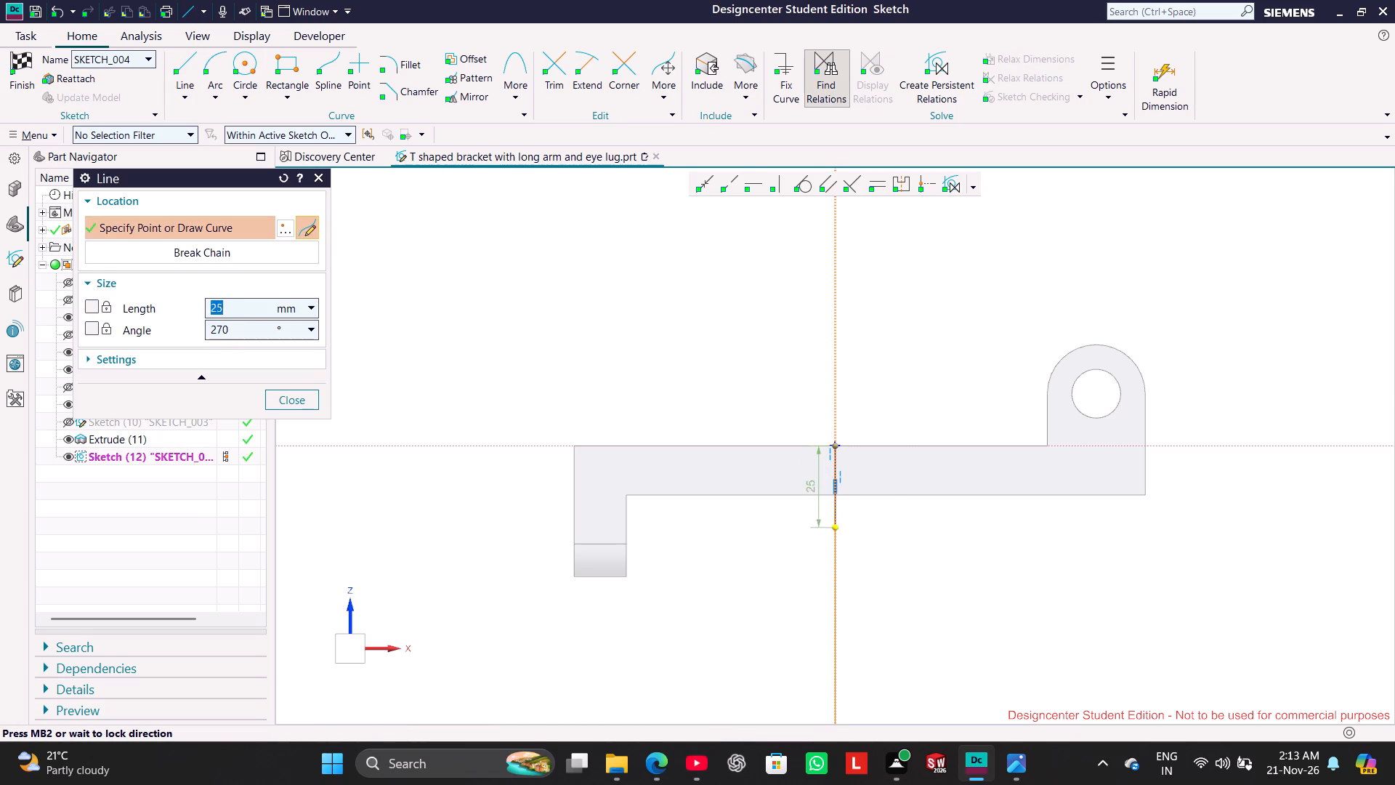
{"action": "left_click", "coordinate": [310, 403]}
Include the plate's lower edge, between the flange and the arm-side corner, in the sketch.
{"action": "left_click", "coordinate": [712, 82]}
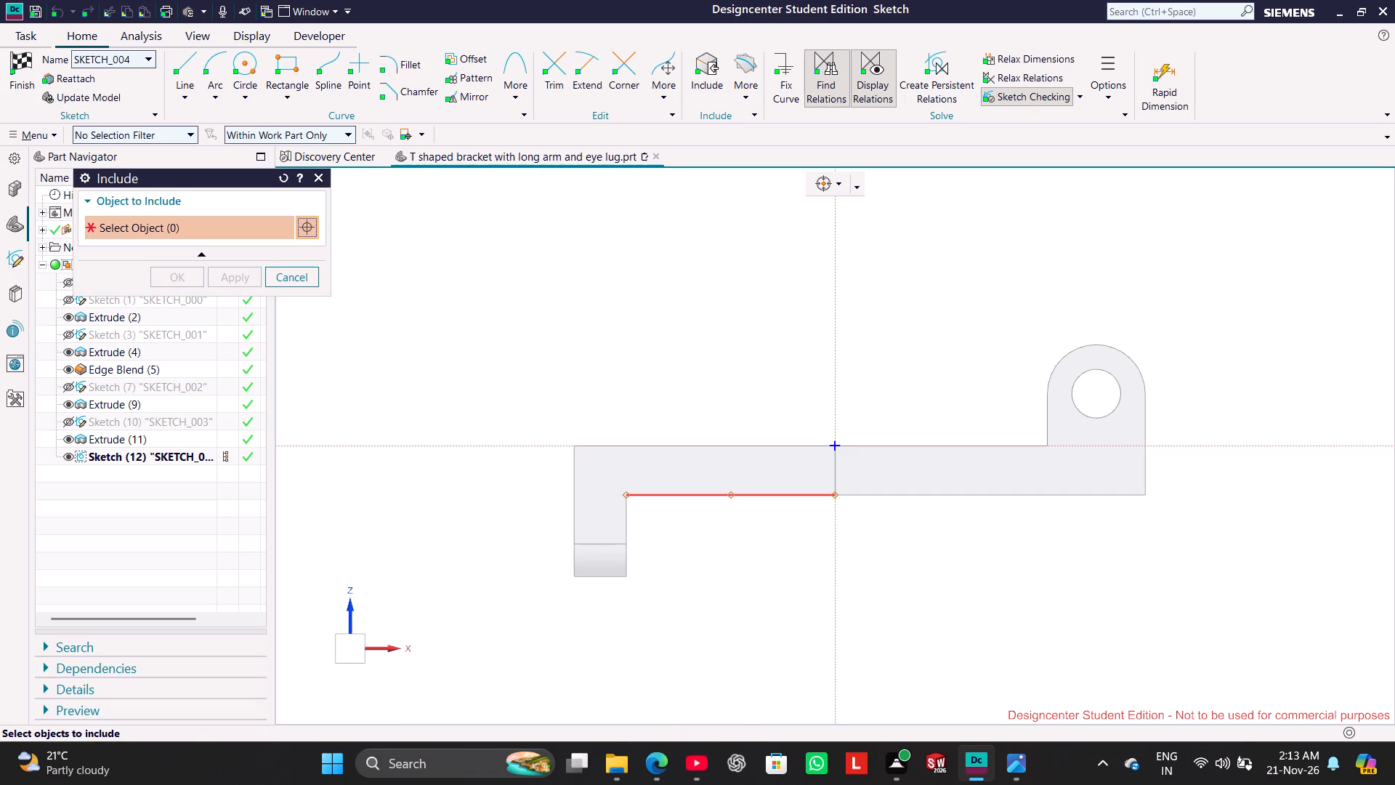
{"action": "left_click", "coordinate": [748, 496]}
{"action": "left_click", "coordinate": [251, 279]}
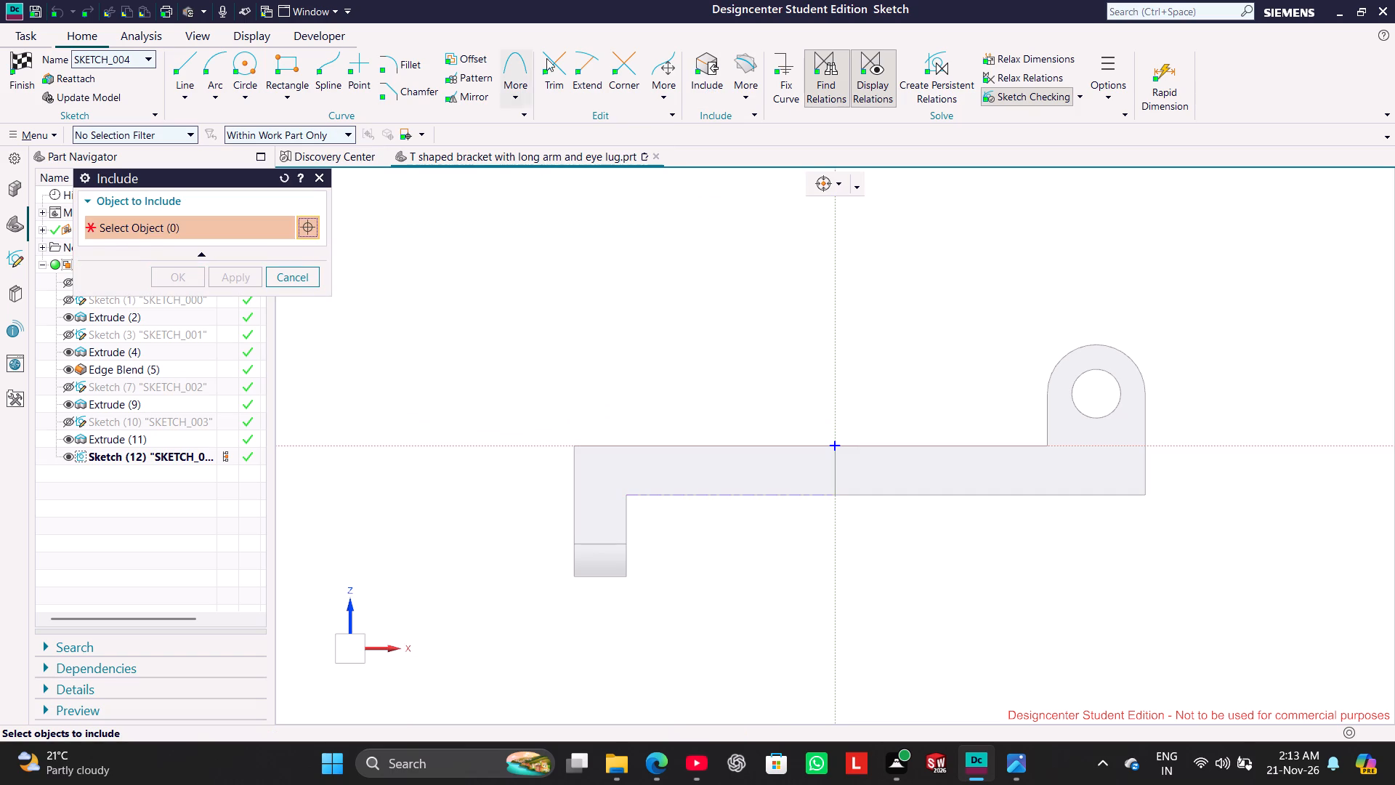
Draw a closed triangle at the plate's arm-side corner: vertical side 15 mm, slanted line about 27 mm, top side about 22.4 mm.
{"action": "left_click_drag", "start_coordinate": [188, 61], "coordinate": [198, 70]}
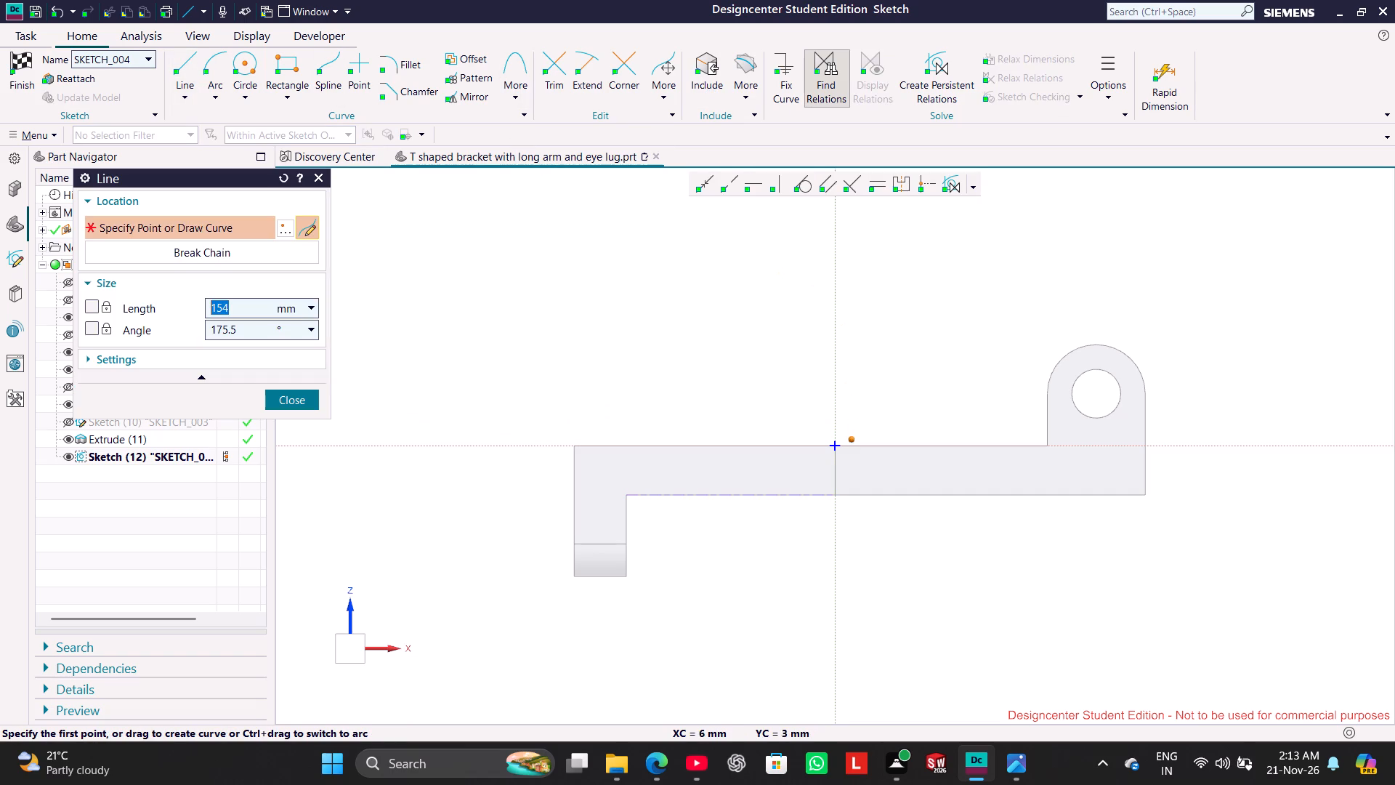
{"action": "left_click", "coordinate": [839, 443]}
{"action": "left_click", "coordinate": [840, 501]}
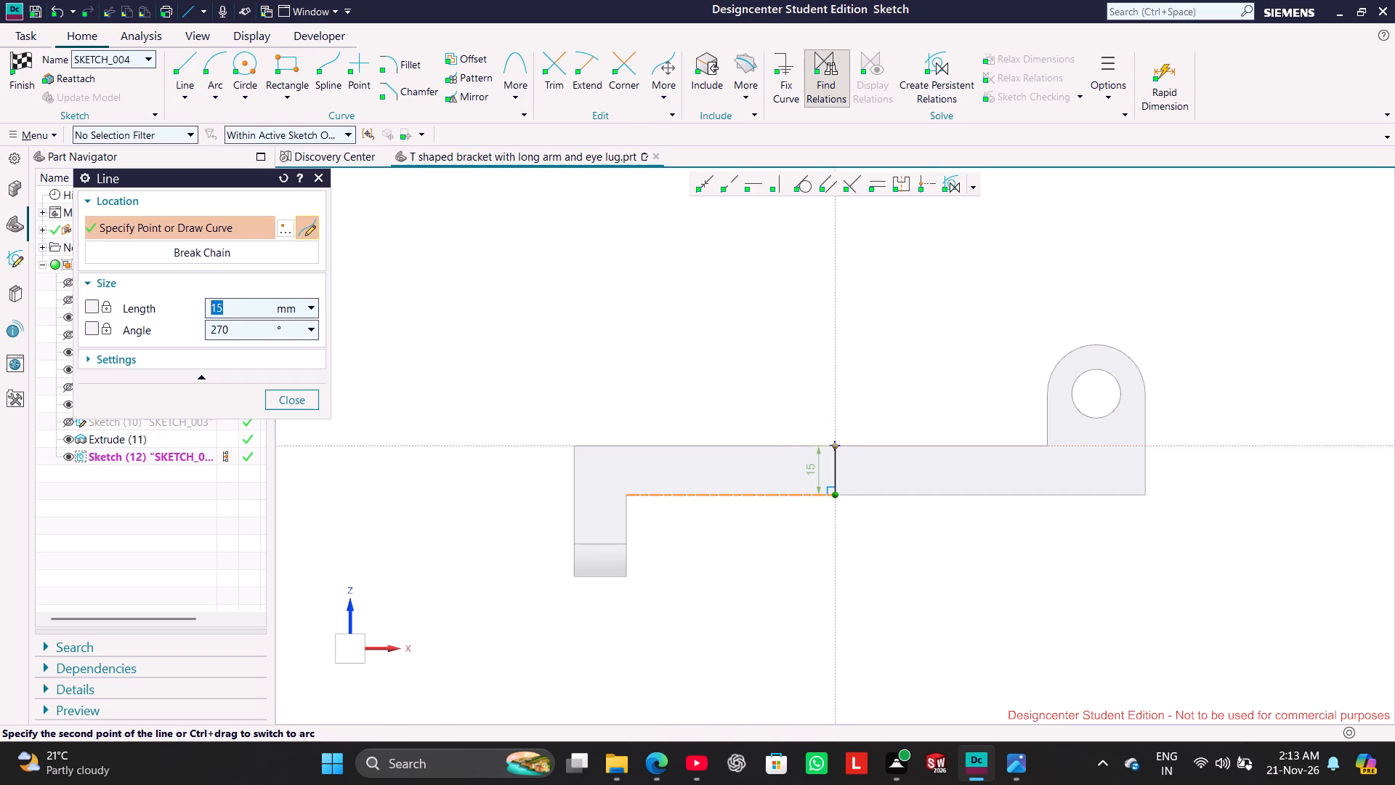
{"action": "left_click", "coordinate": [763, 445]}
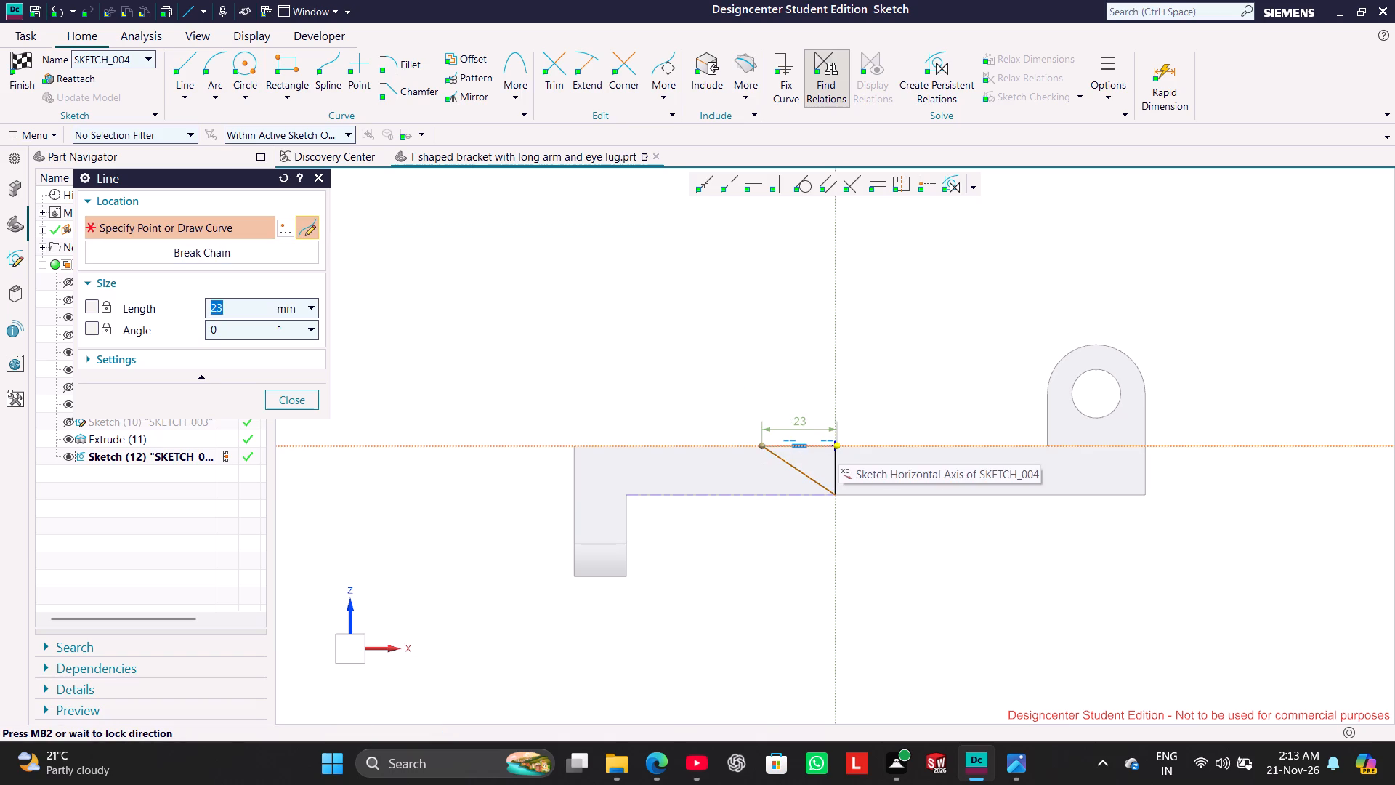
{"action": "scroll", "coordinate": [848, 454], "scroll_direction": "up", "scroll_amount": 2}
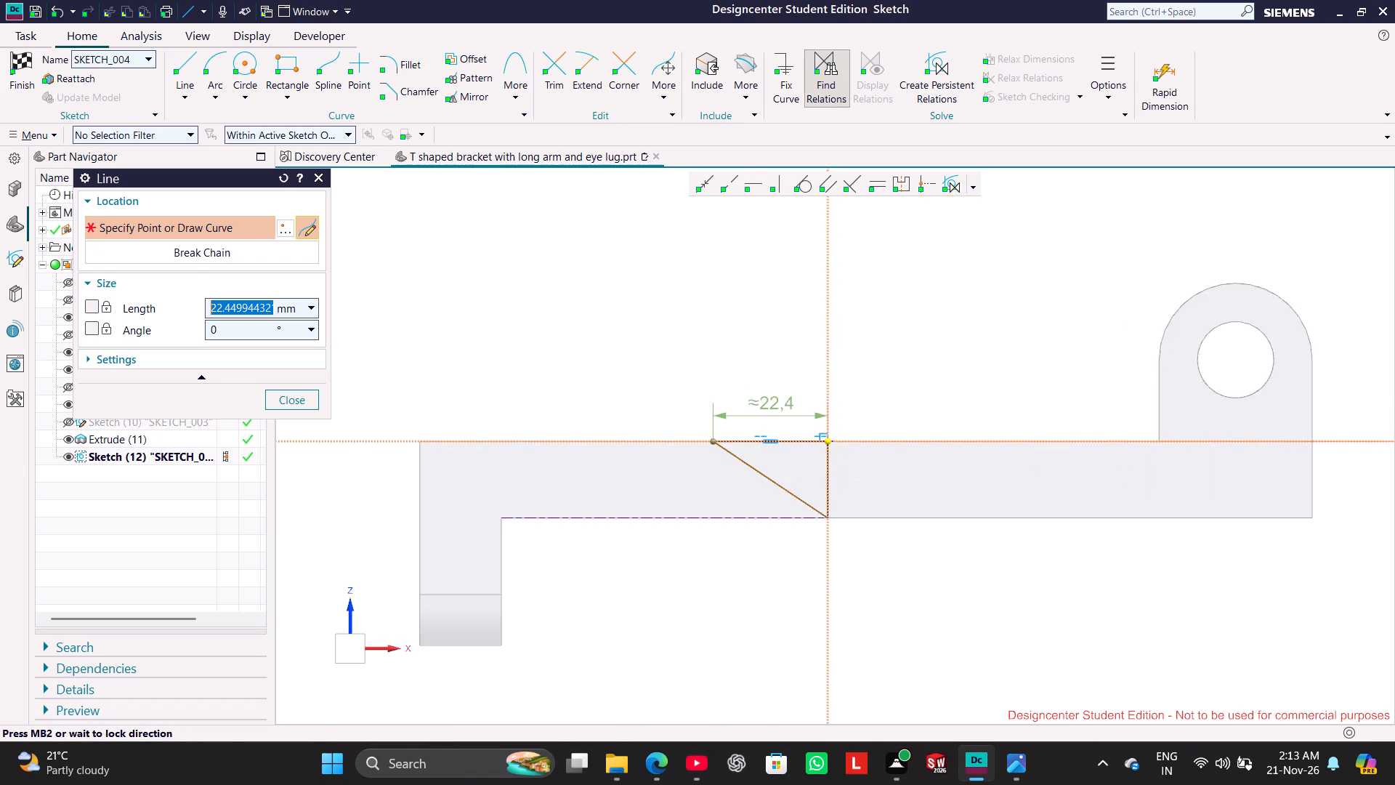
{"action": "scroll", "coordinate": [850, 456], "scroll_direction": "up", "scroll_amount": 3}
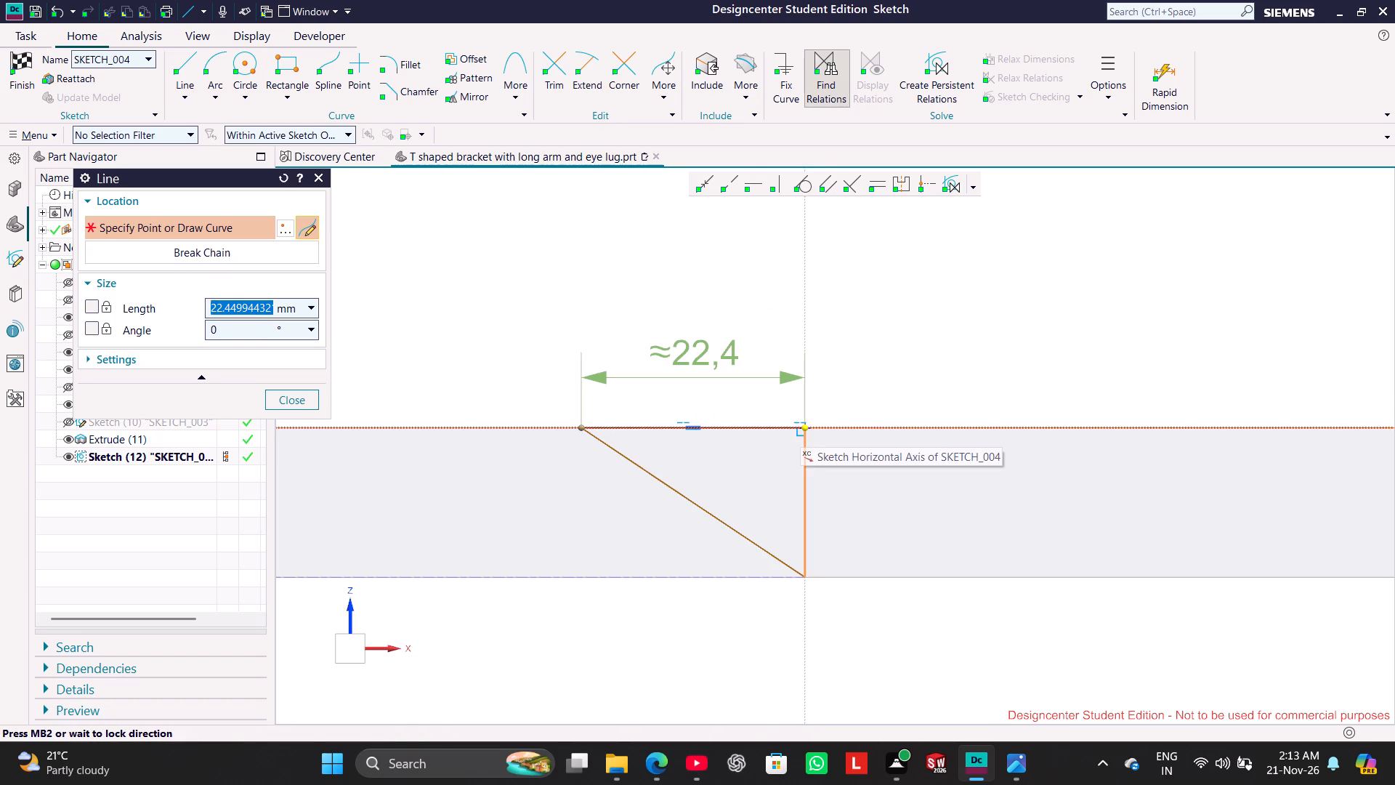
{"action": "left_click", "coordinate": [814, 432]}
{"action": "left_click", "coordinate": [306, 399]}
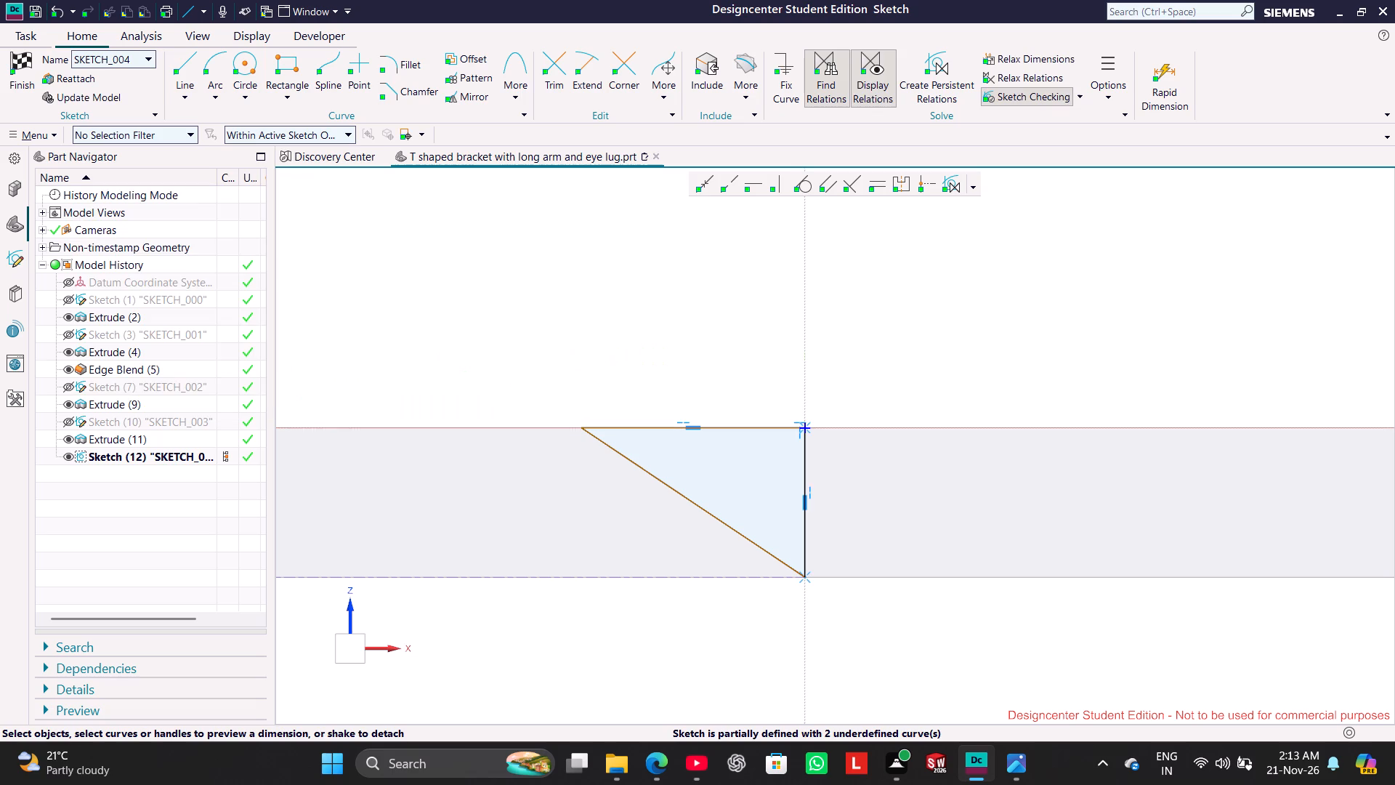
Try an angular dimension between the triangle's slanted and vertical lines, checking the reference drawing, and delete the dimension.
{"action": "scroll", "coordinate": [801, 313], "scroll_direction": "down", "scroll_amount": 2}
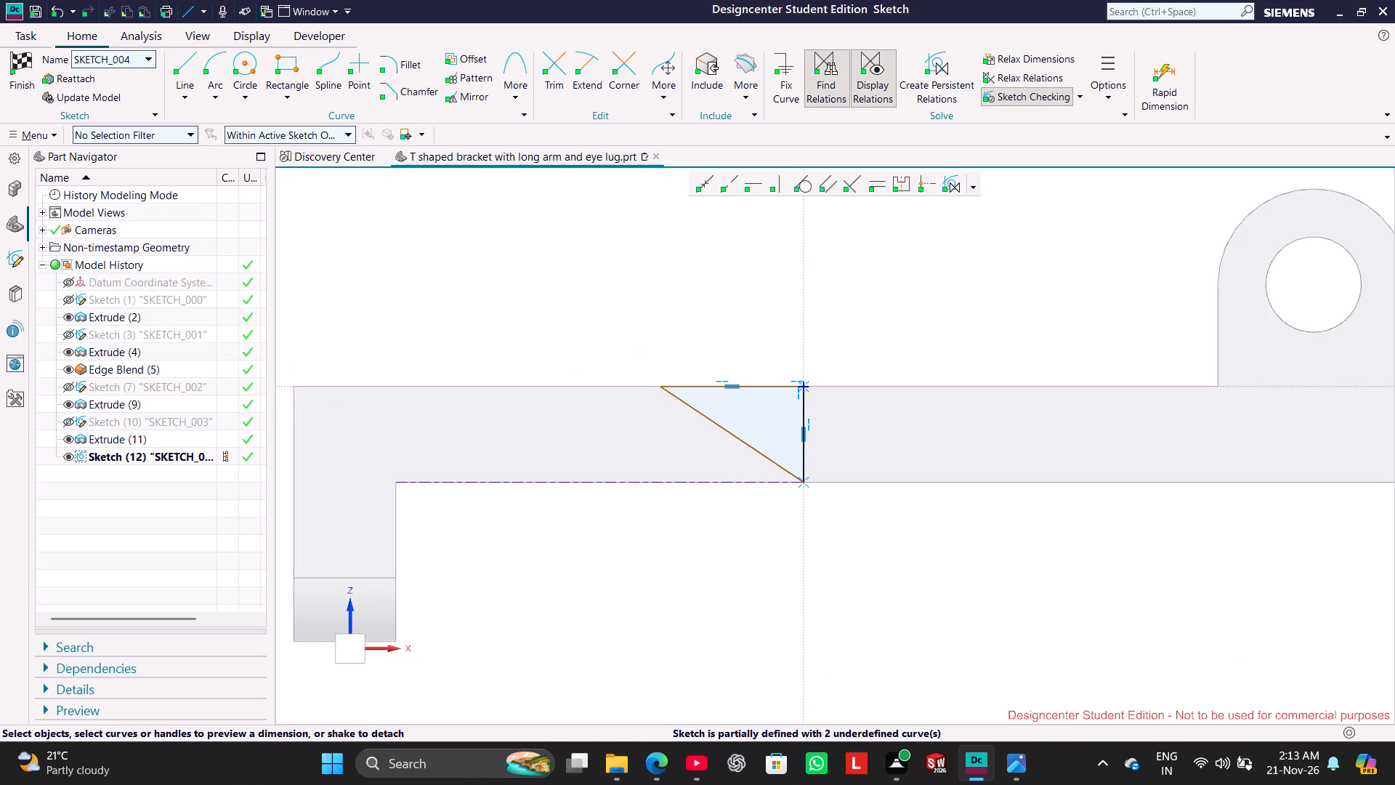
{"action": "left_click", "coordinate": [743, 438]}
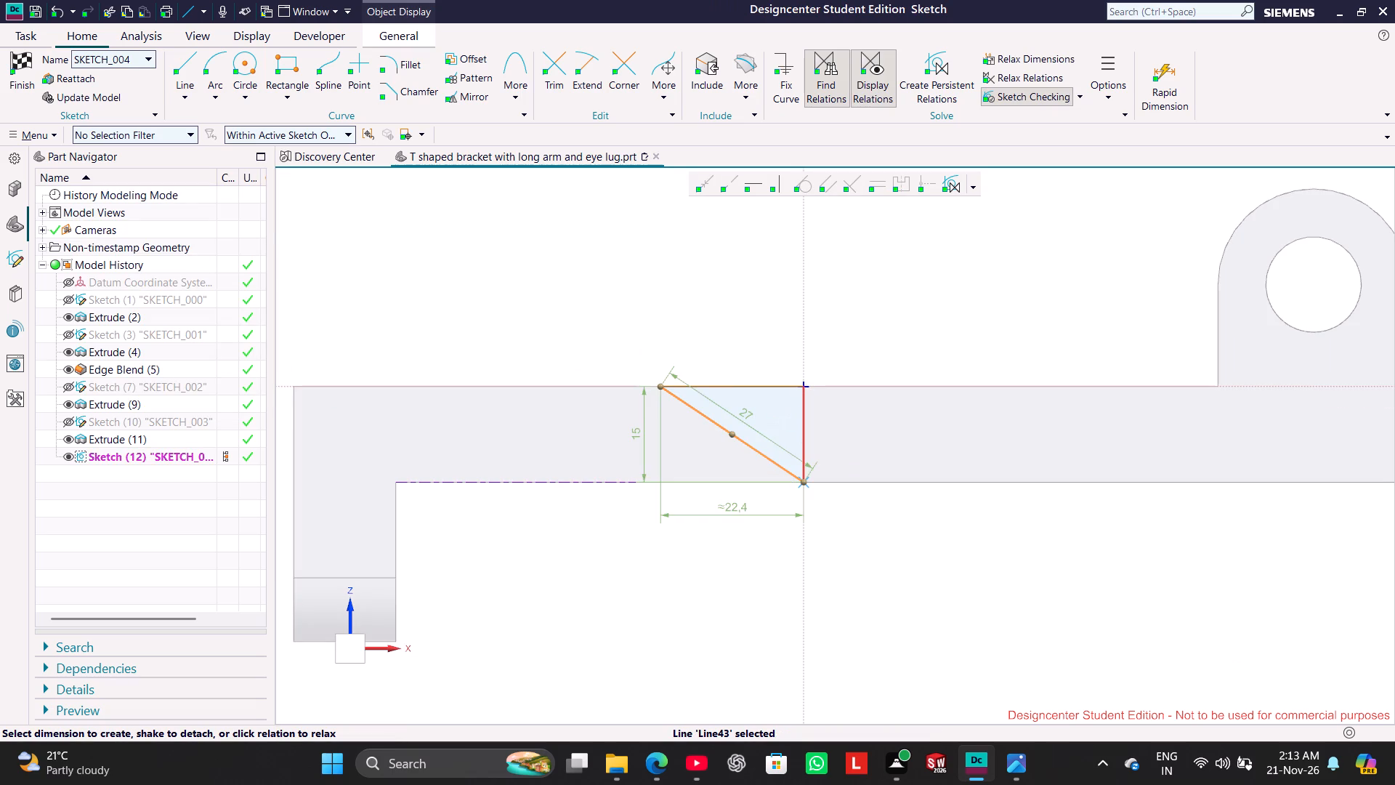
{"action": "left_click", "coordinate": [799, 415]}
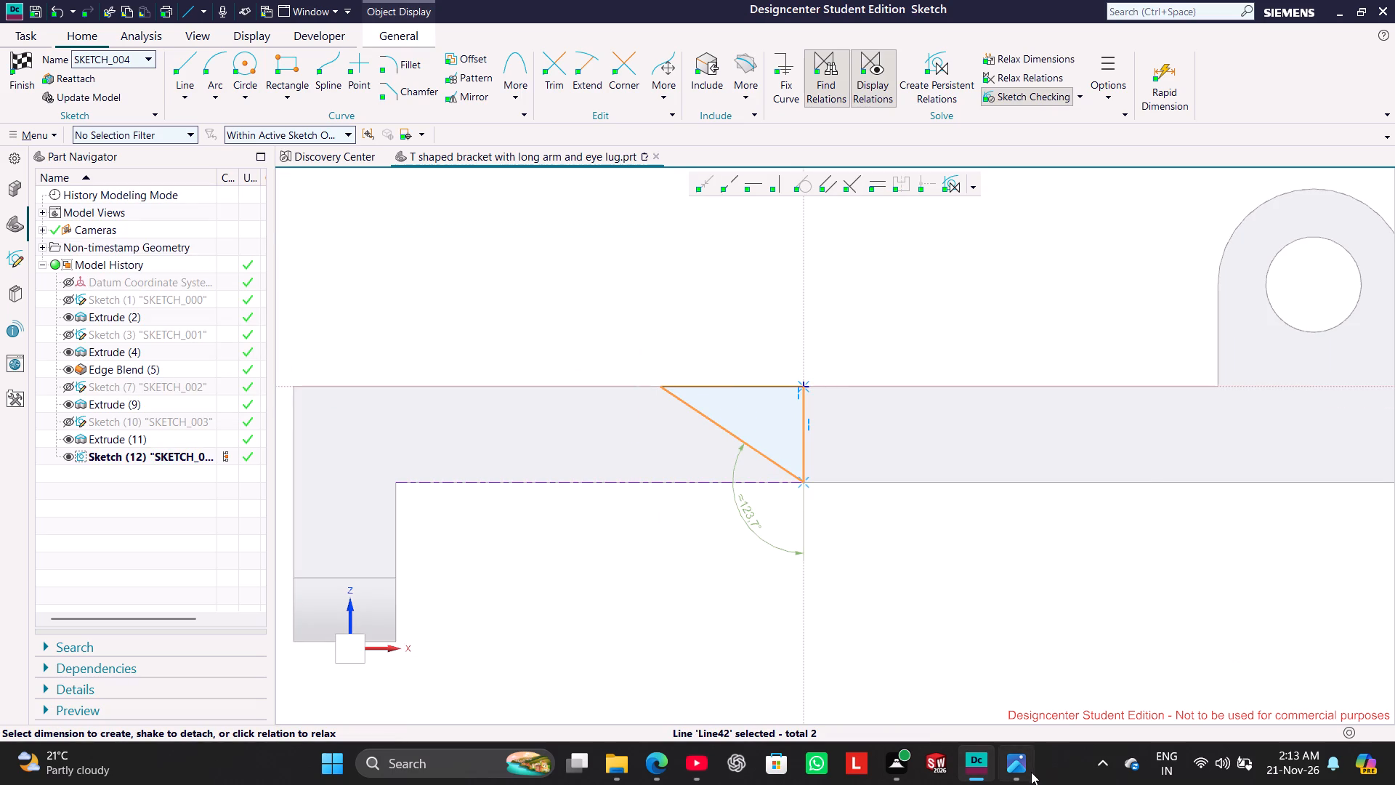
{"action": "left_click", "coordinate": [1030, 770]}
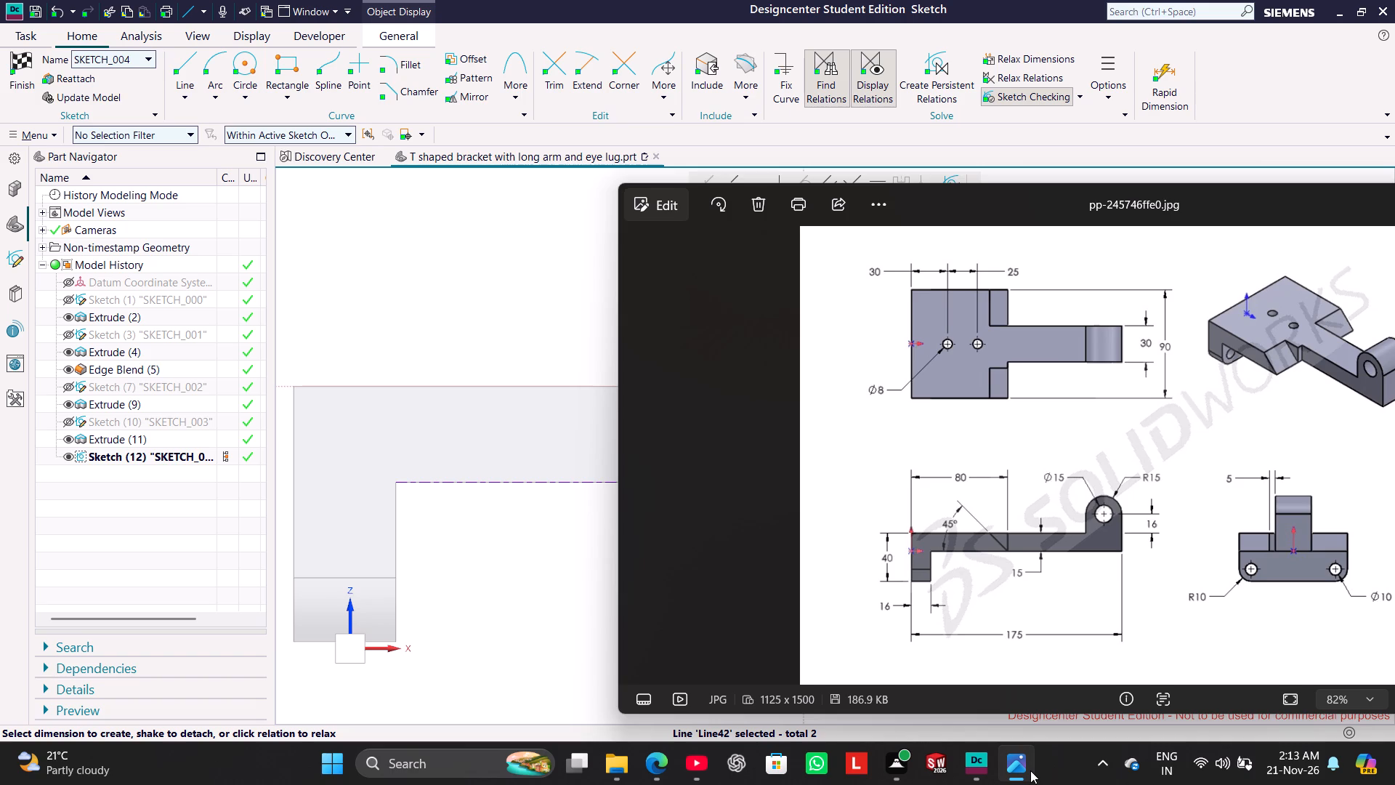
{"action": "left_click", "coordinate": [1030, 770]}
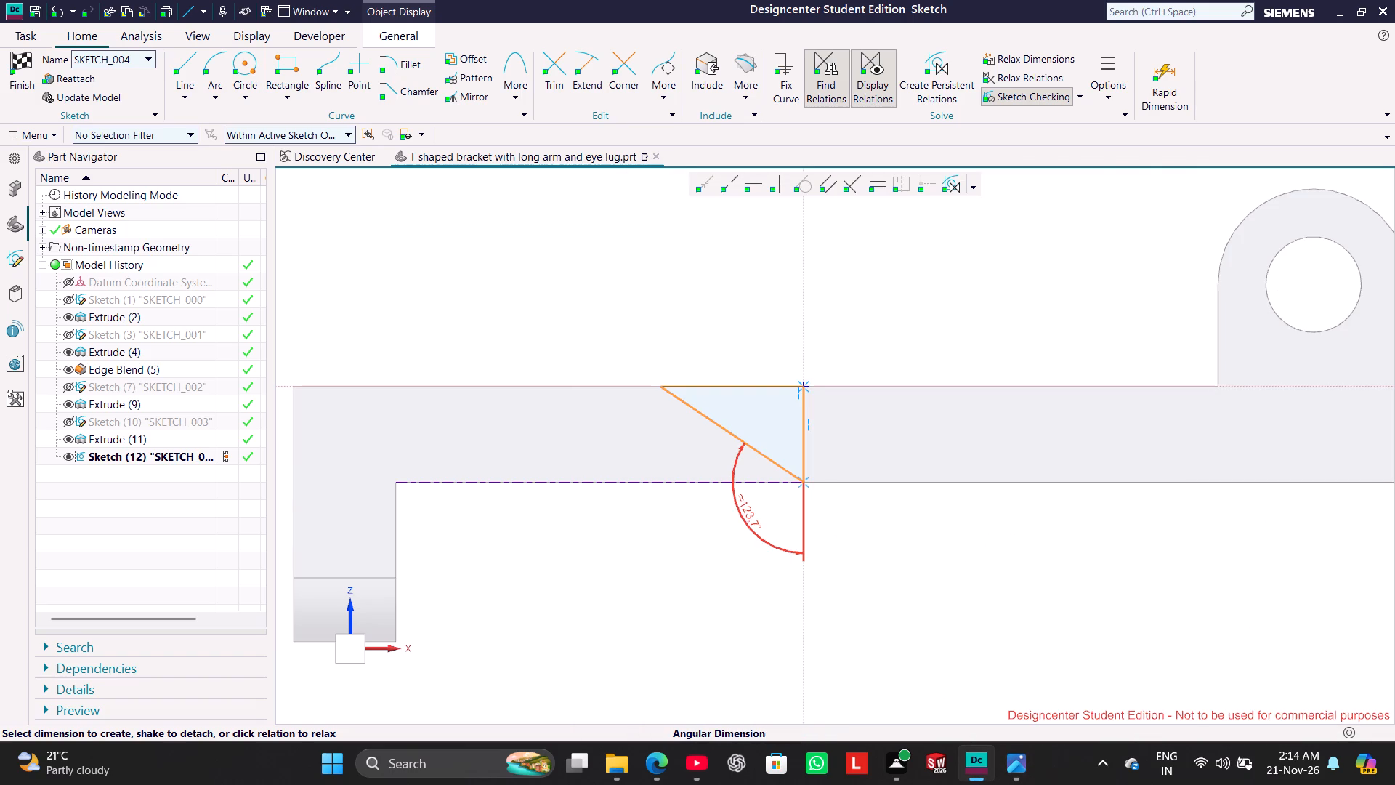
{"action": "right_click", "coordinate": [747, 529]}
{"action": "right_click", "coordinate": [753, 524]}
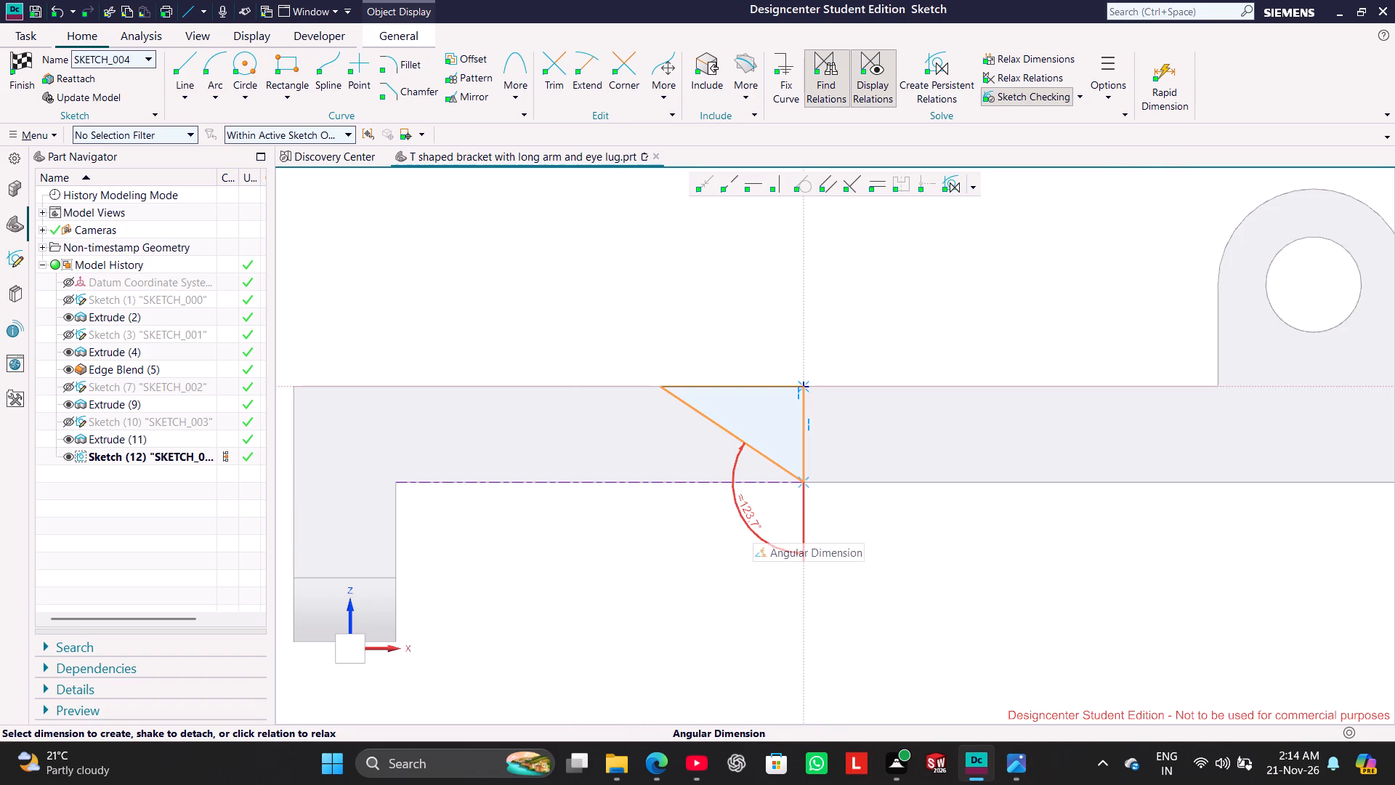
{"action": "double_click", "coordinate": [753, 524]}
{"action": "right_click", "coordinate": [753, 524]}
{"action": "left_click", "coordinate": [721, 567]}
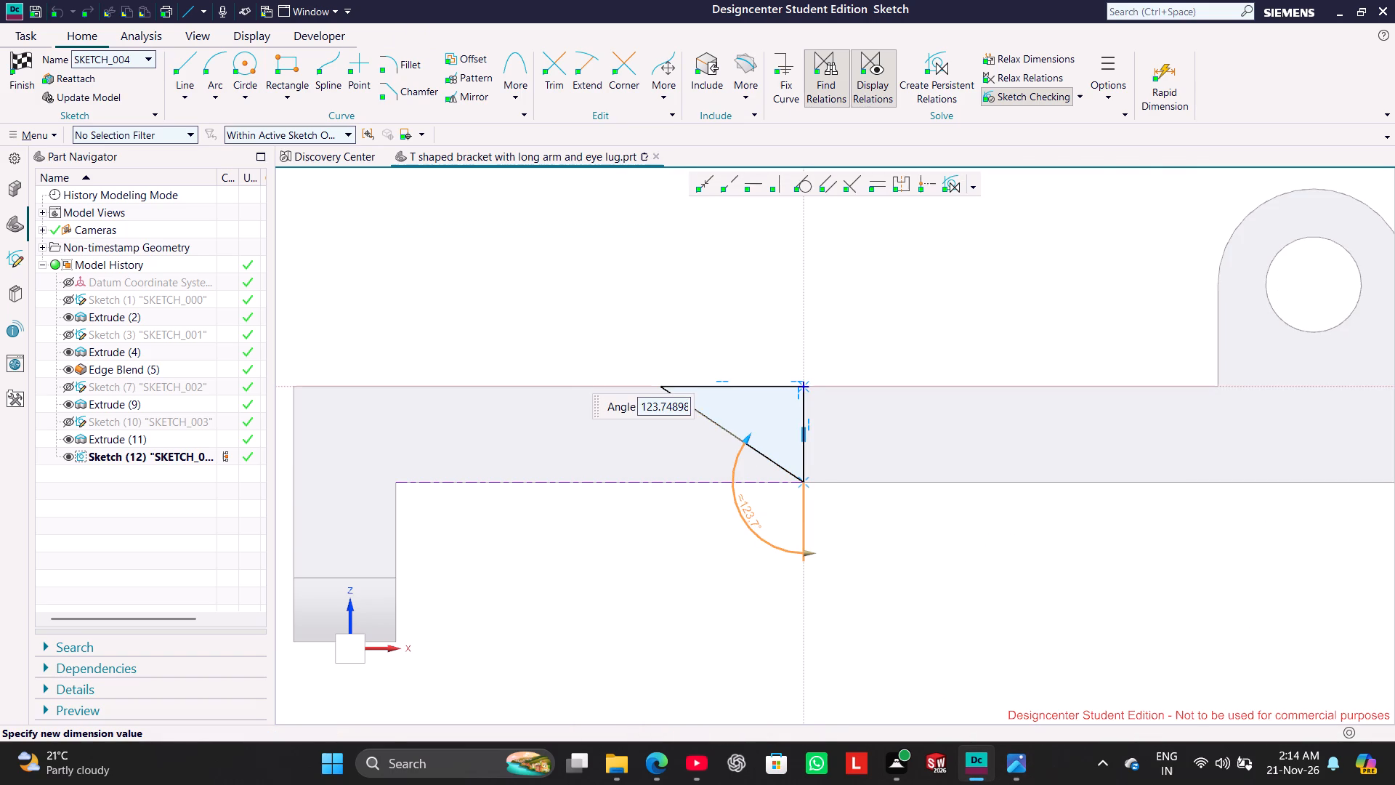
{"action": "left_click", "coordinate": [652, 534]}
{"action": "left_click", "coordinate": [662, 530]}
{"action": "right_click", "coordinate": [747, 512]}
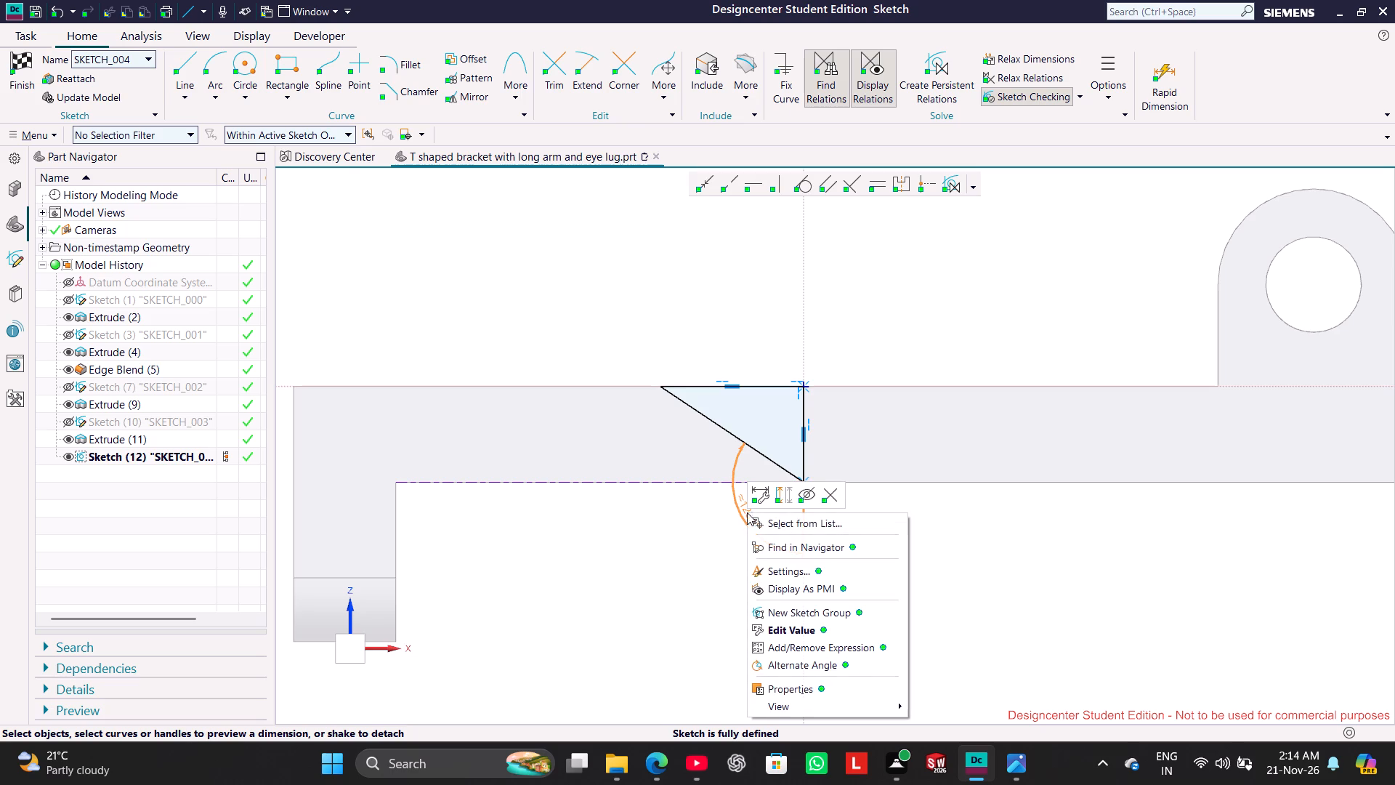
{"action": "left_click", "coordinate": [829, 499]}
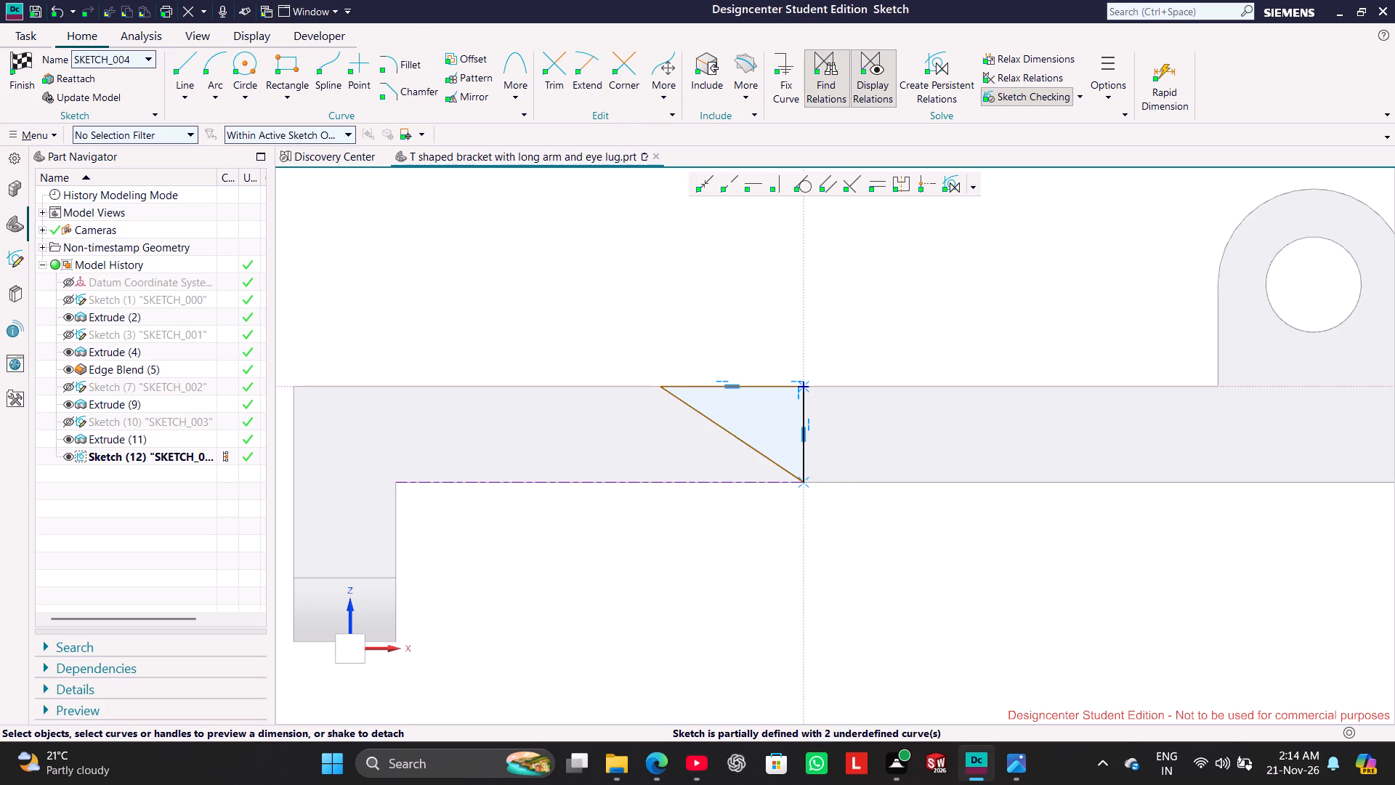
Dimension the angle between the triangle's slanted line and the included lower edge as 45° and finish the sketch.
{"action": "left_click", "coordinate": [733, 432]}
{"action": "left_click", "coordinate": [687, 483]}
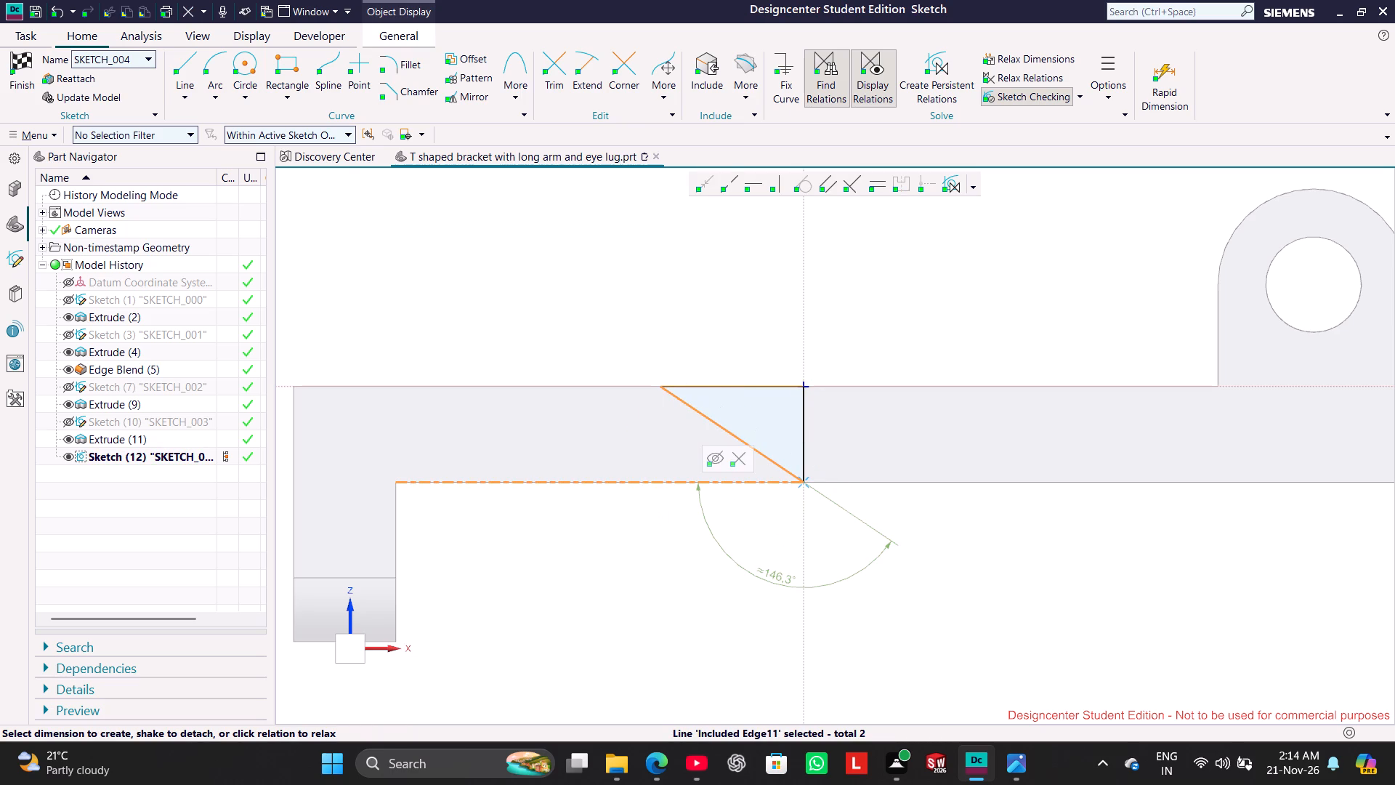
{"action": "left_click_drag", "start_coordinate": [892, 538], "coordinate": [690, 460]}
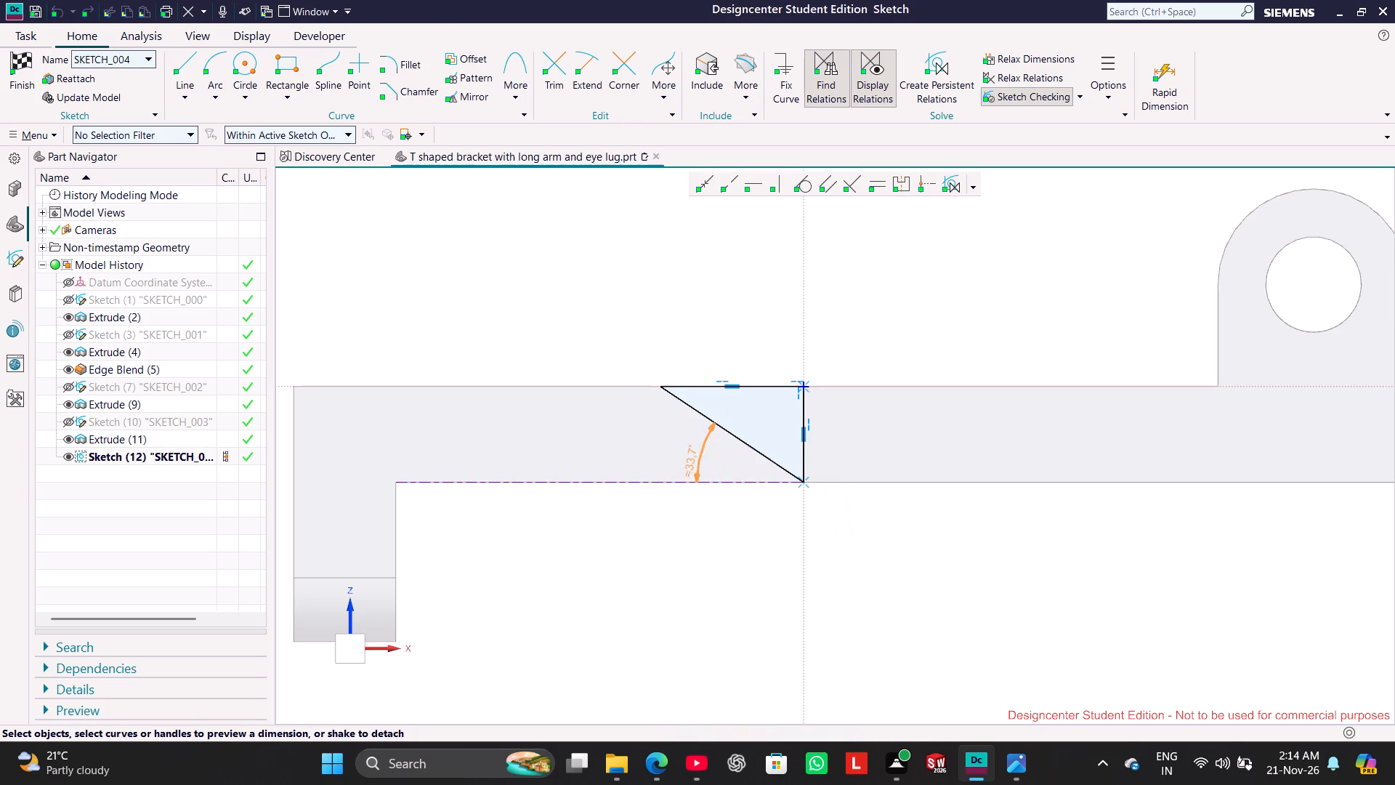
{"action": "left_click_drag", "start_coordinate": [690, 460], "coordinate": [640, 447]}
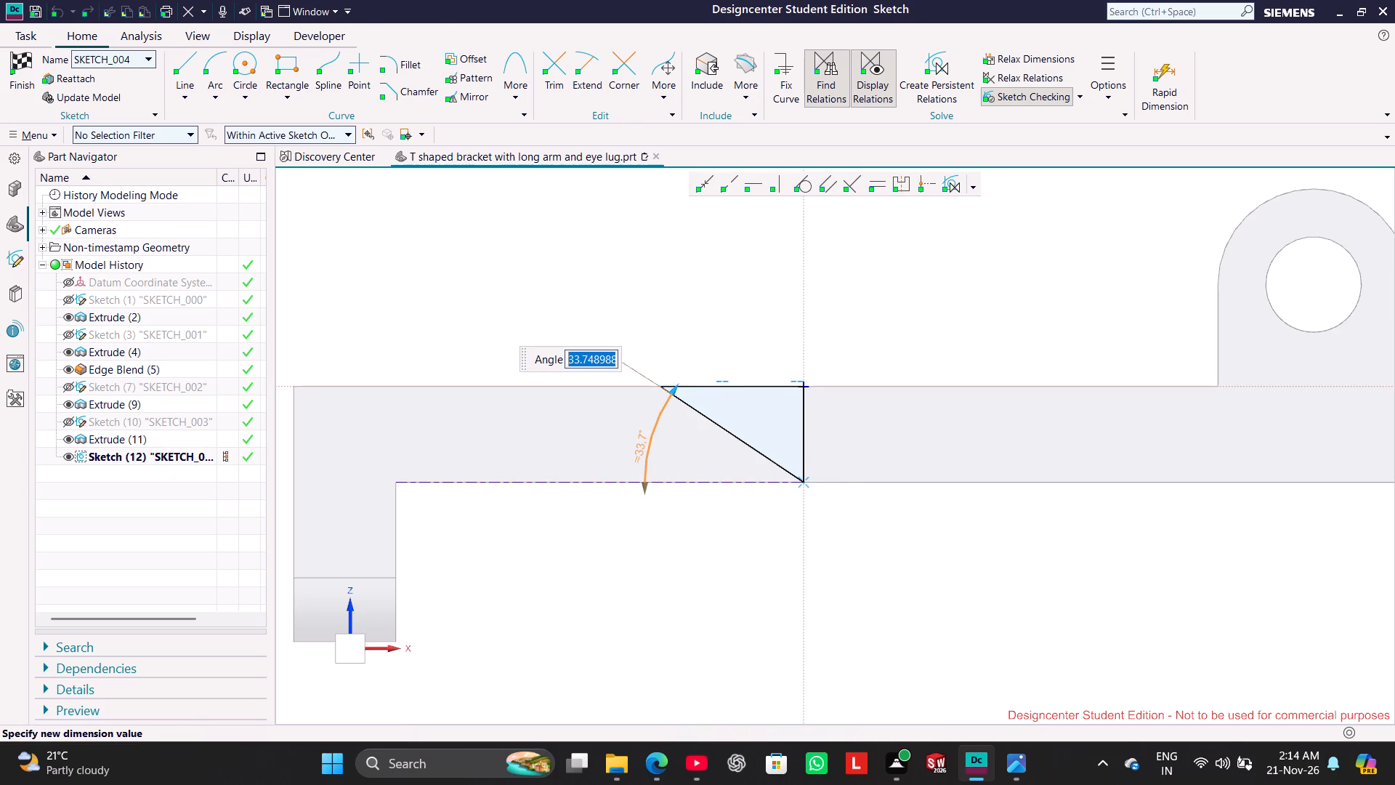
{"action": "type", "text": "45"}
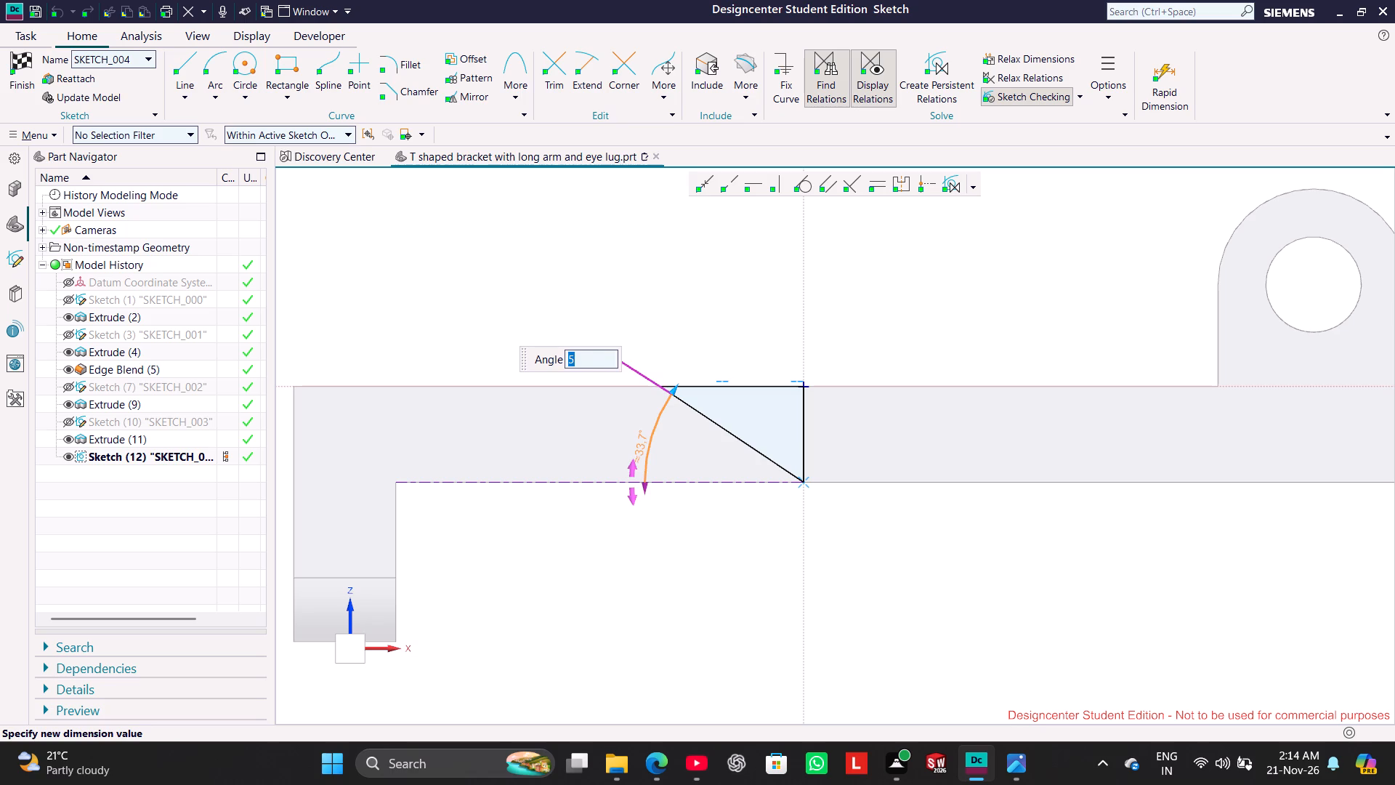
{"action": "type", "text": "45"}
{"action": "key", "text": "Return"}
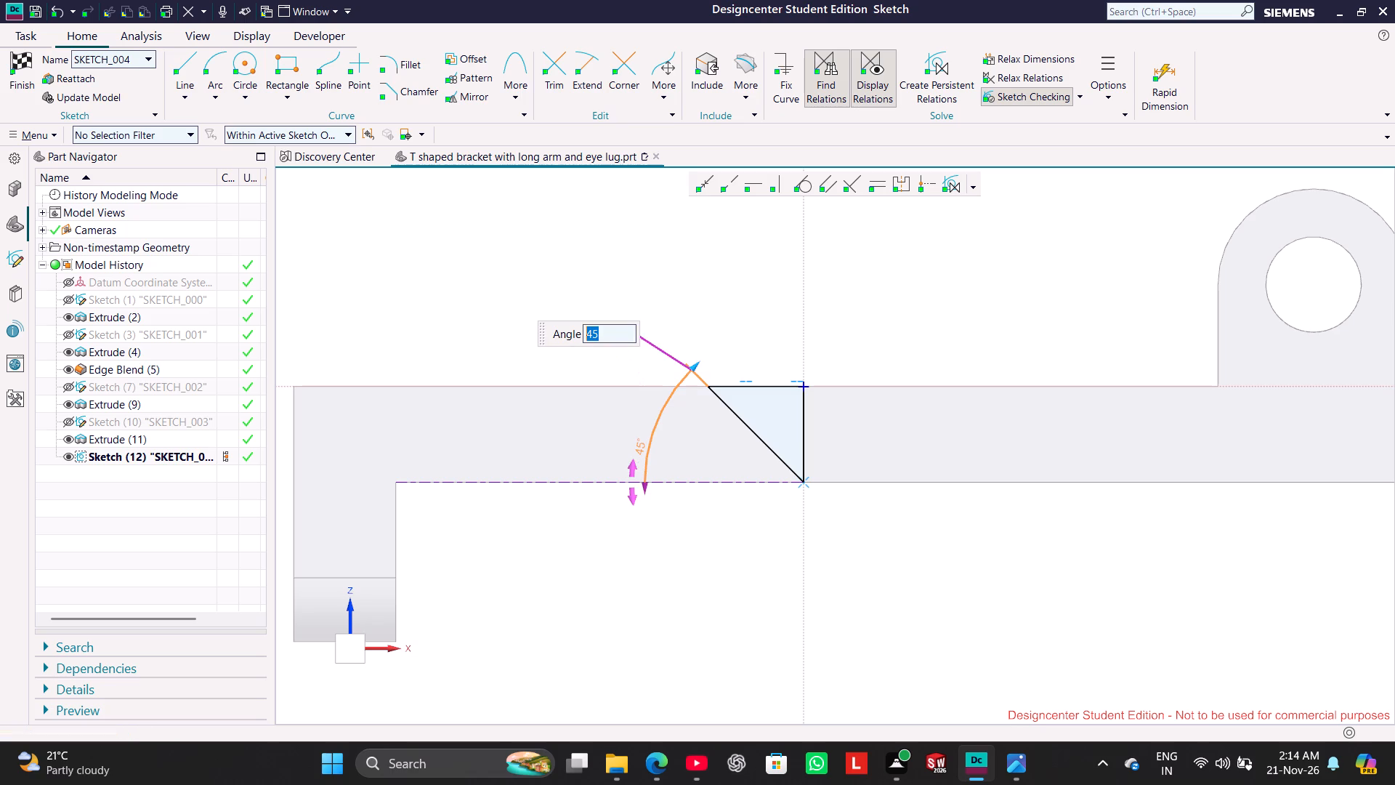
{"action": "left_click", "coordinate": [476, 327]}
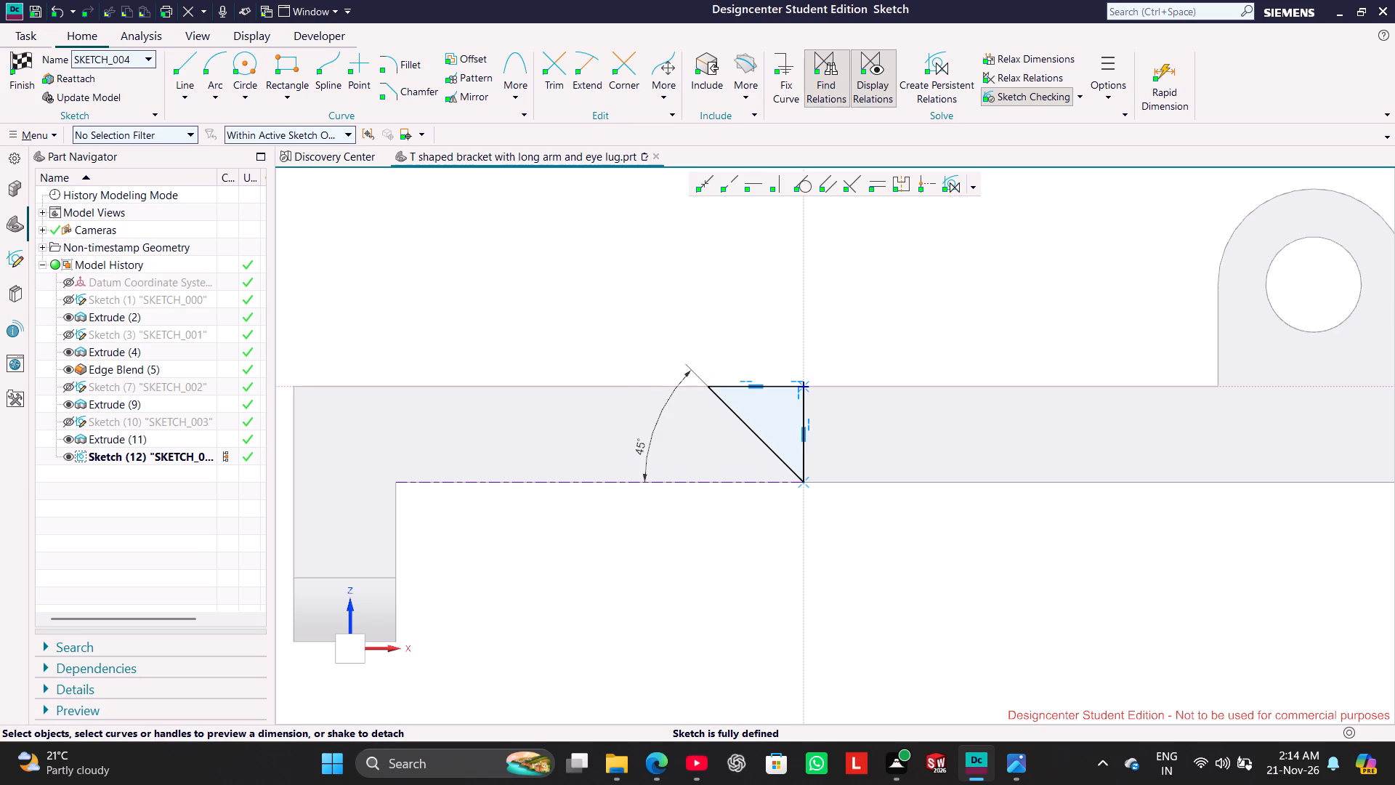
{"action": "left_click", "coordinate": [22, 77]}
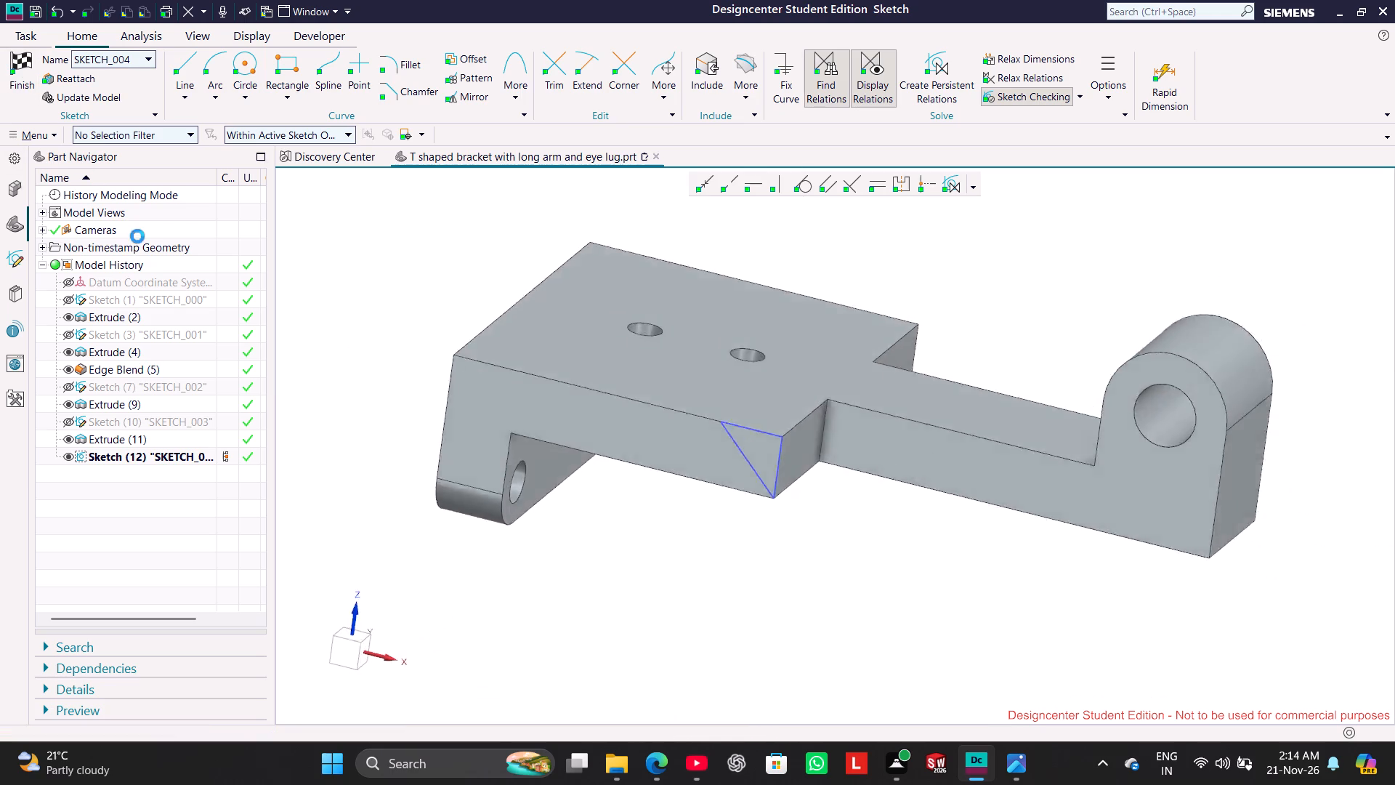
Extrude the triangle sketch as a subtraction in the reversed direction into the plate, with start distance 25 mm and end distance 0 mm.
{"action": "right_click", "coordinate": [197, 435]}
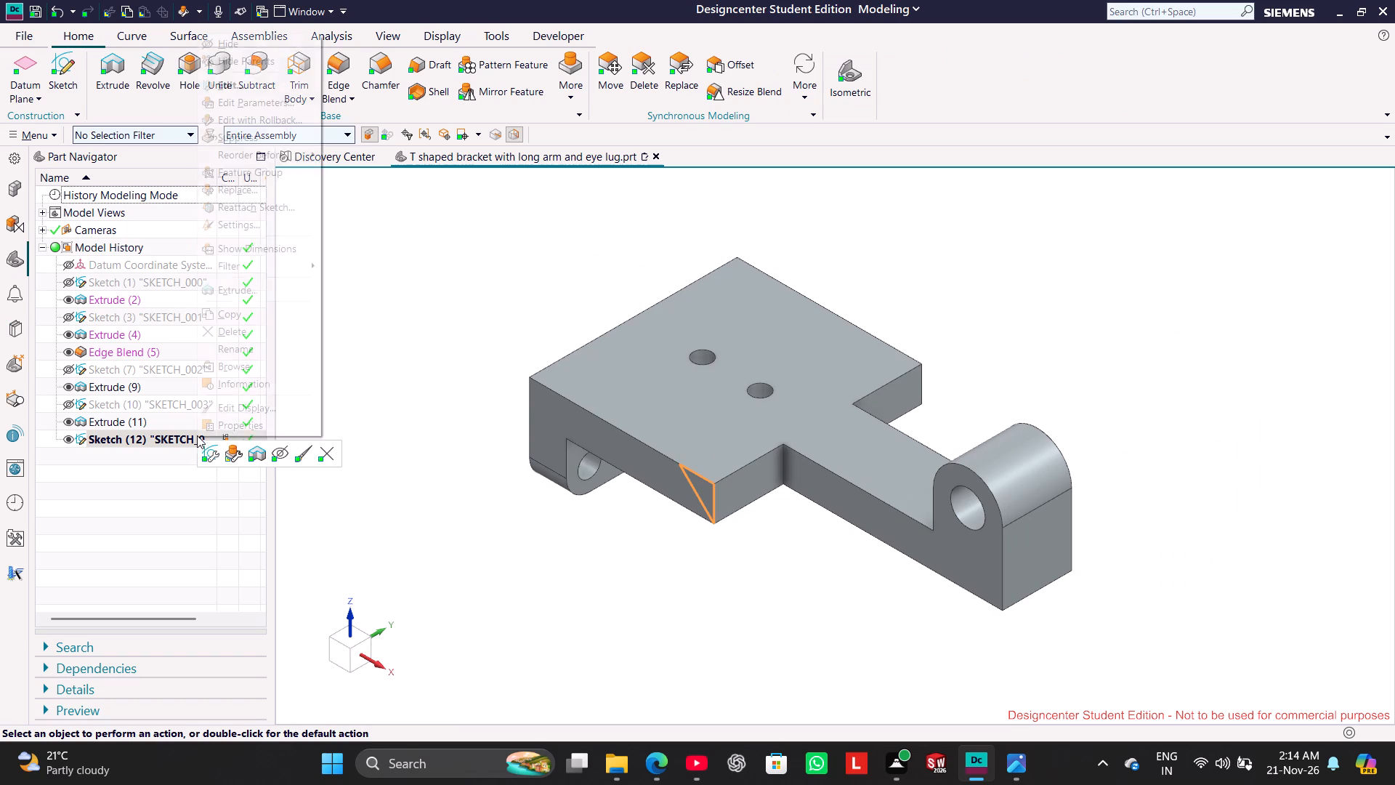
{"action": "left_click", "coordinate": [256, 451]}
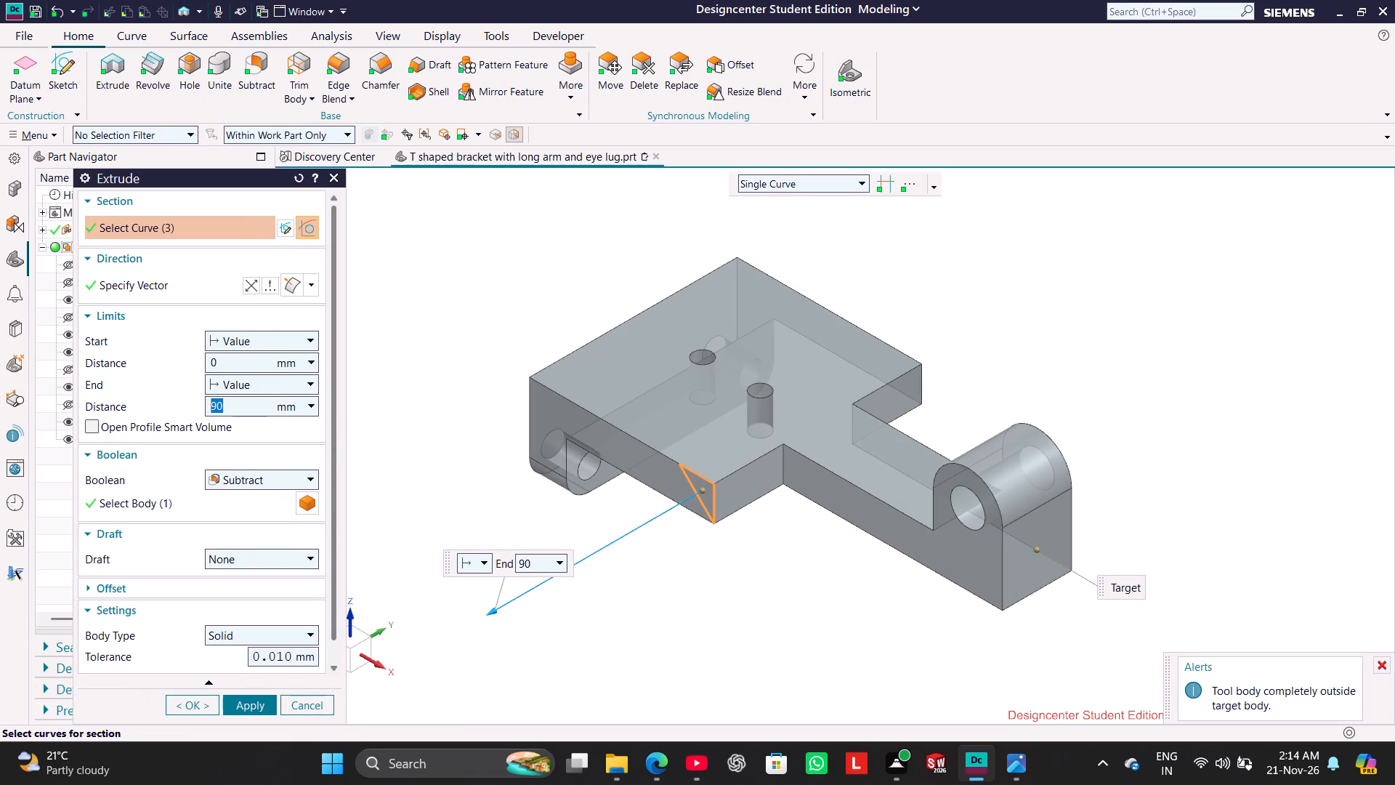
{"action": "left_click", "coordinate": [243, 283]}
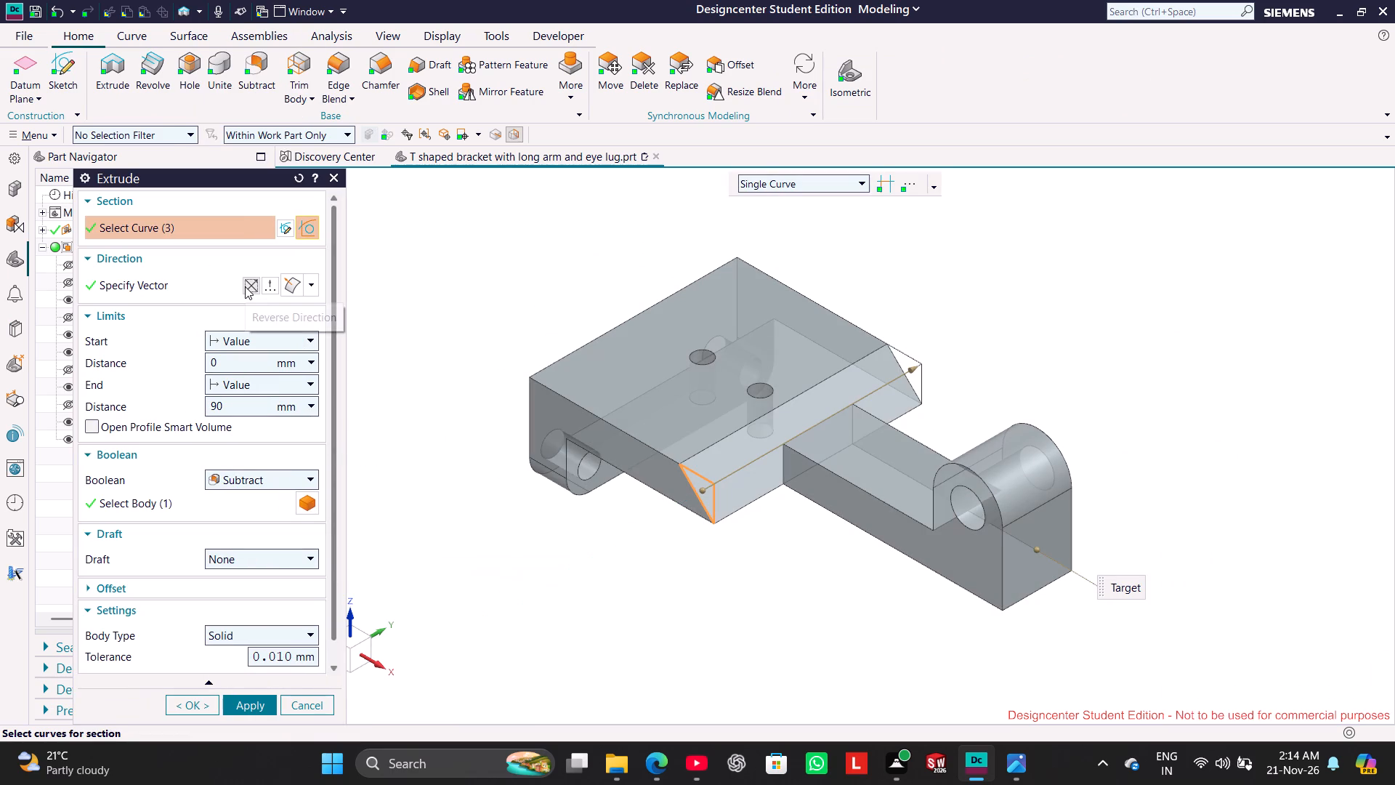
{"action": "double_click", "coordinate": [250, 408]}
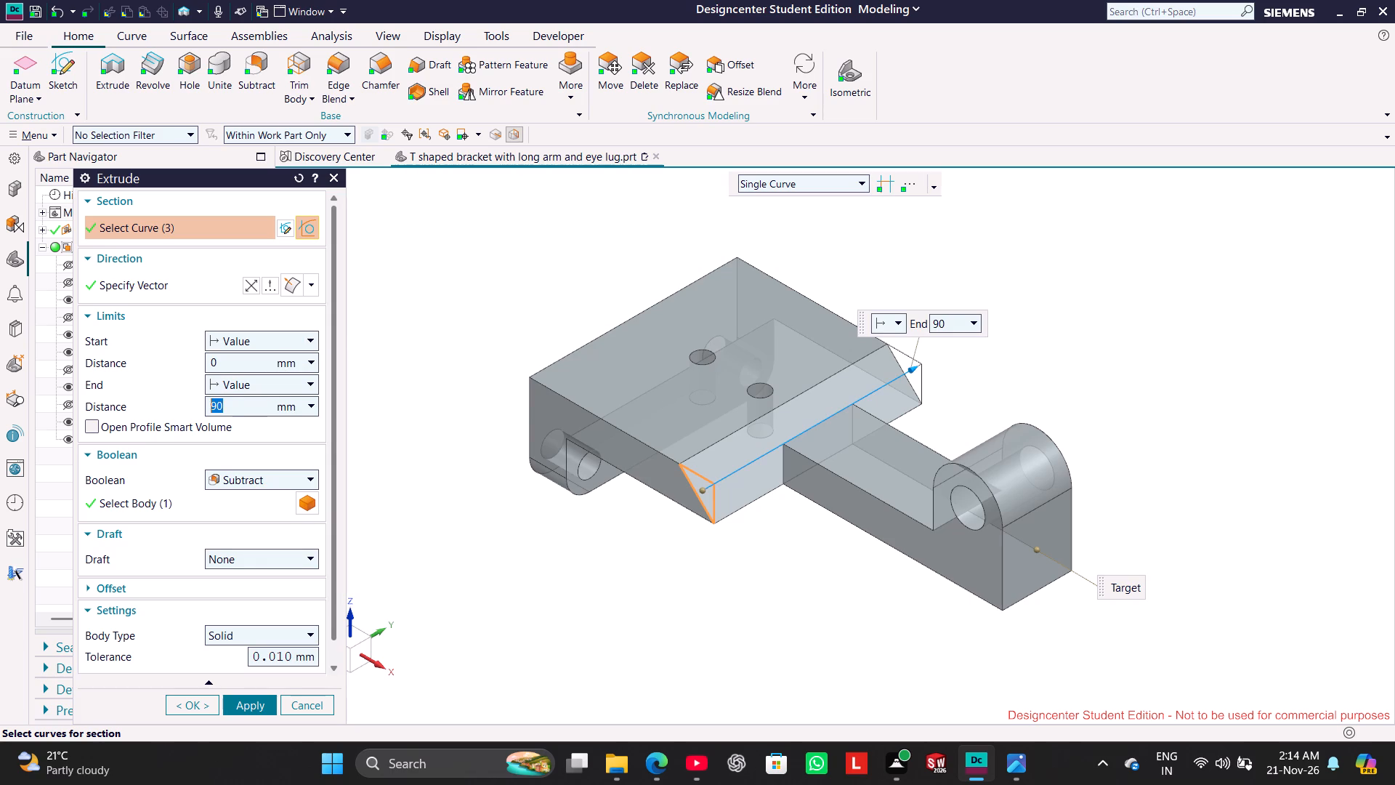
{"action": "key", "text": "0"}
{"action": "key", "text": "Return"}
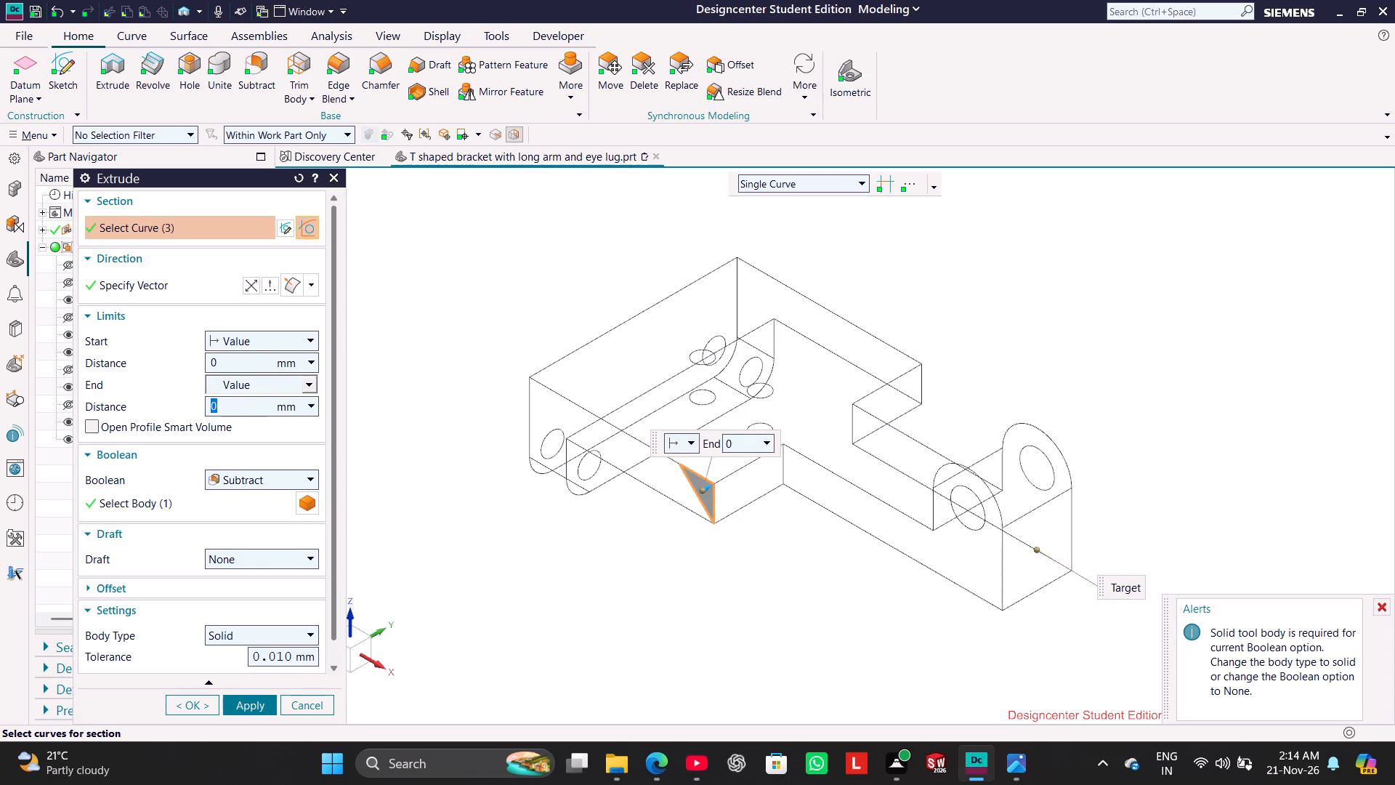
{"action": "double_click", "coordinate": [250, 361]}
{"action": "key", "text": "2"}
{"action": "key", "text": "Return"}
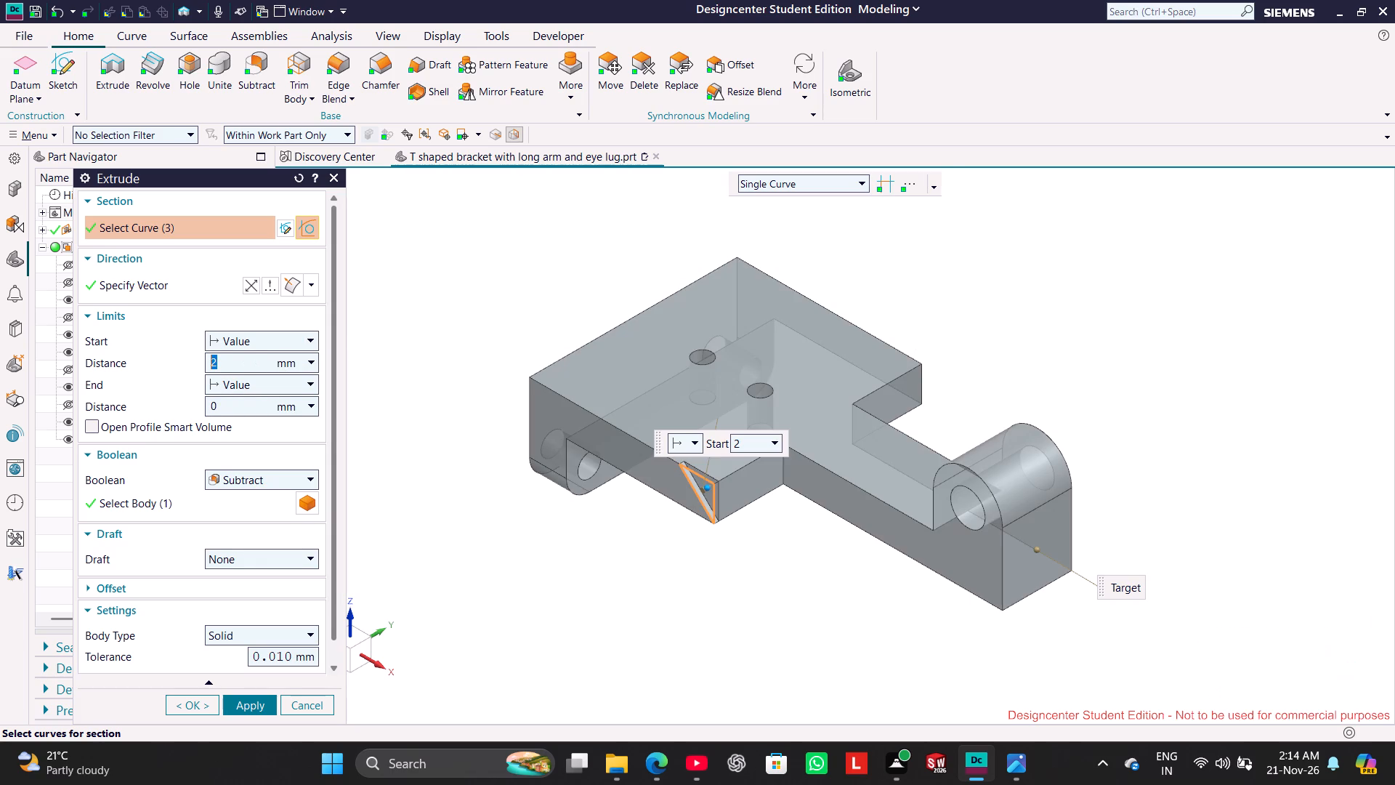
{"action": "double_click", "coordinate": [250, 364]}
{"action": "left_click", "coordinate": [1019, 765]}
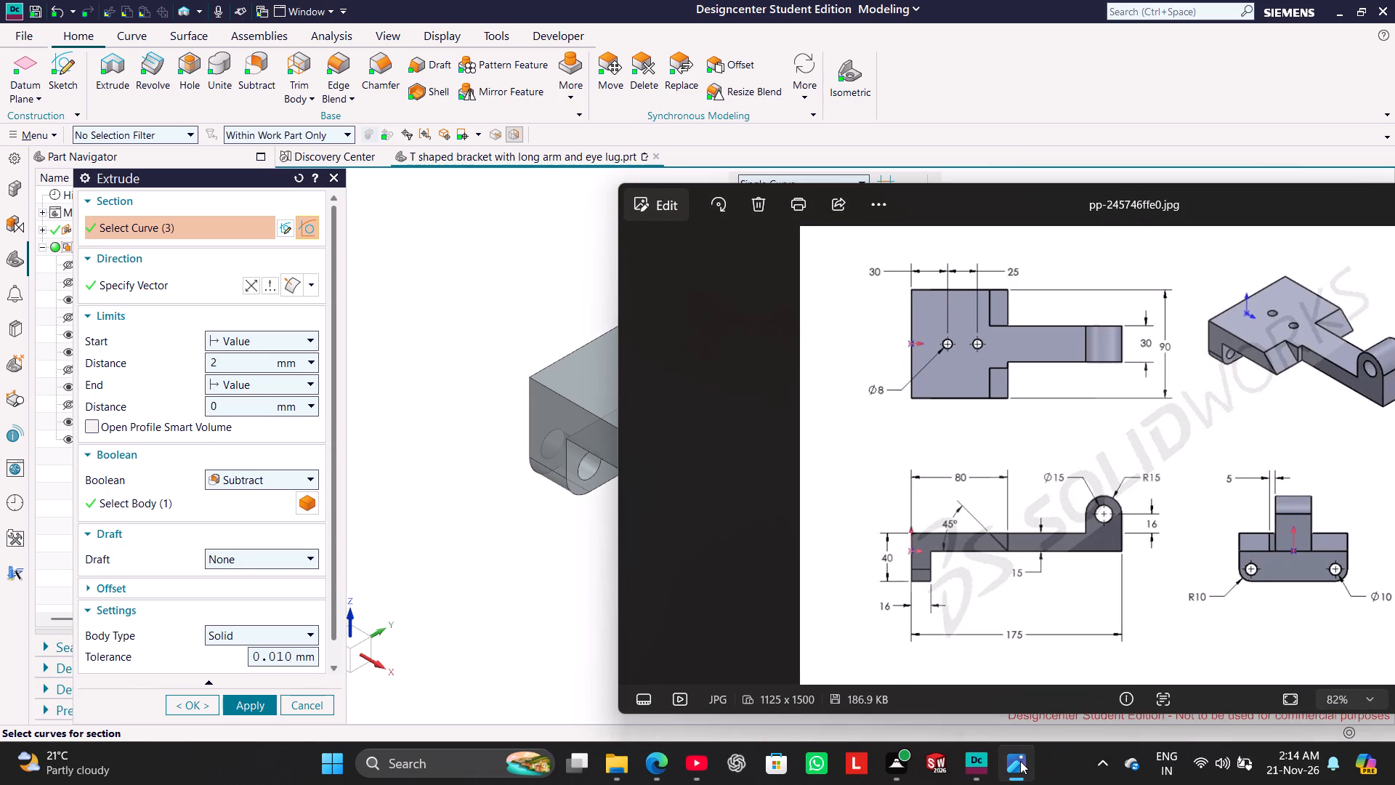
{"action": "left_click", "coordinate": [1020, 761]}
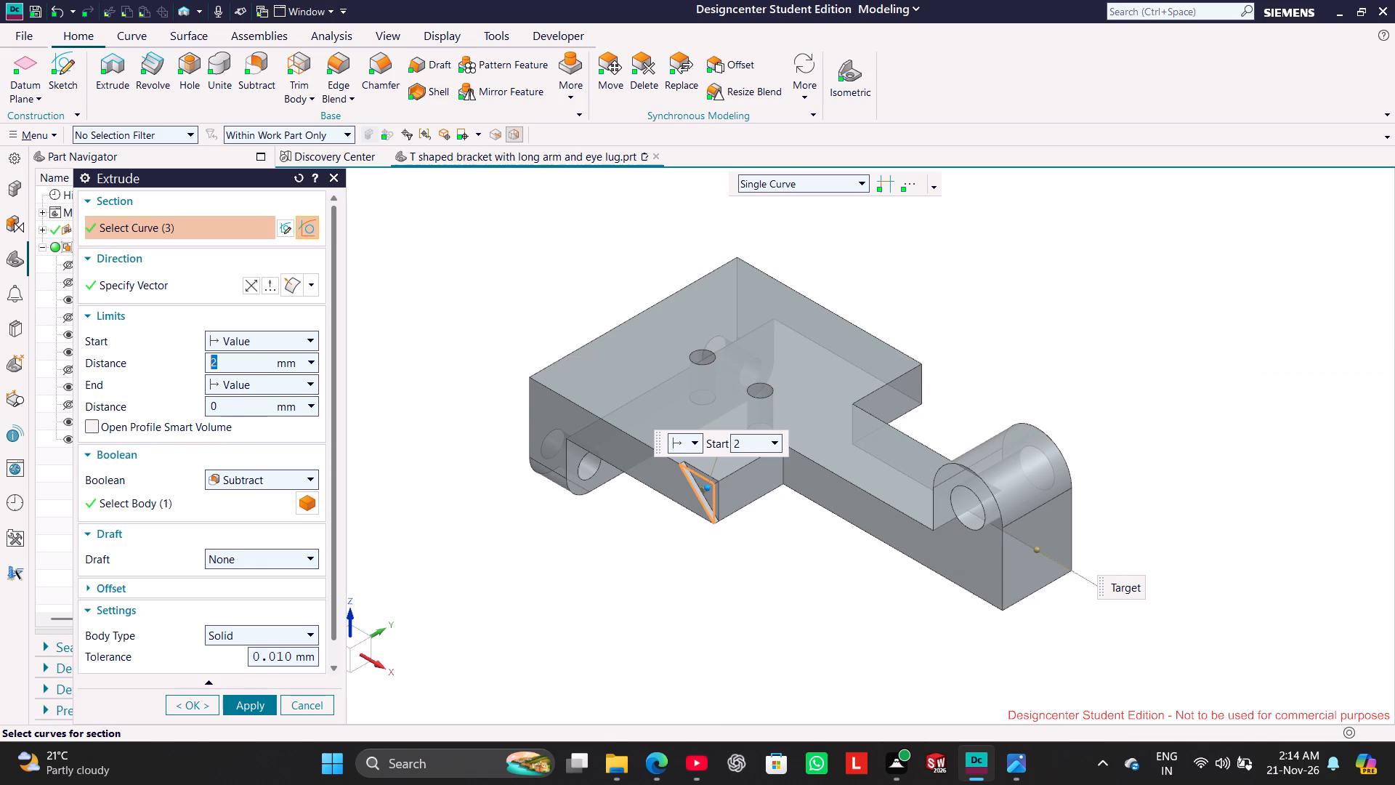
{"action": "double_click", "coordinate": [239, 362]}
{"action": "type", "text": "25"}
{"action": "key", "text": "Return"}
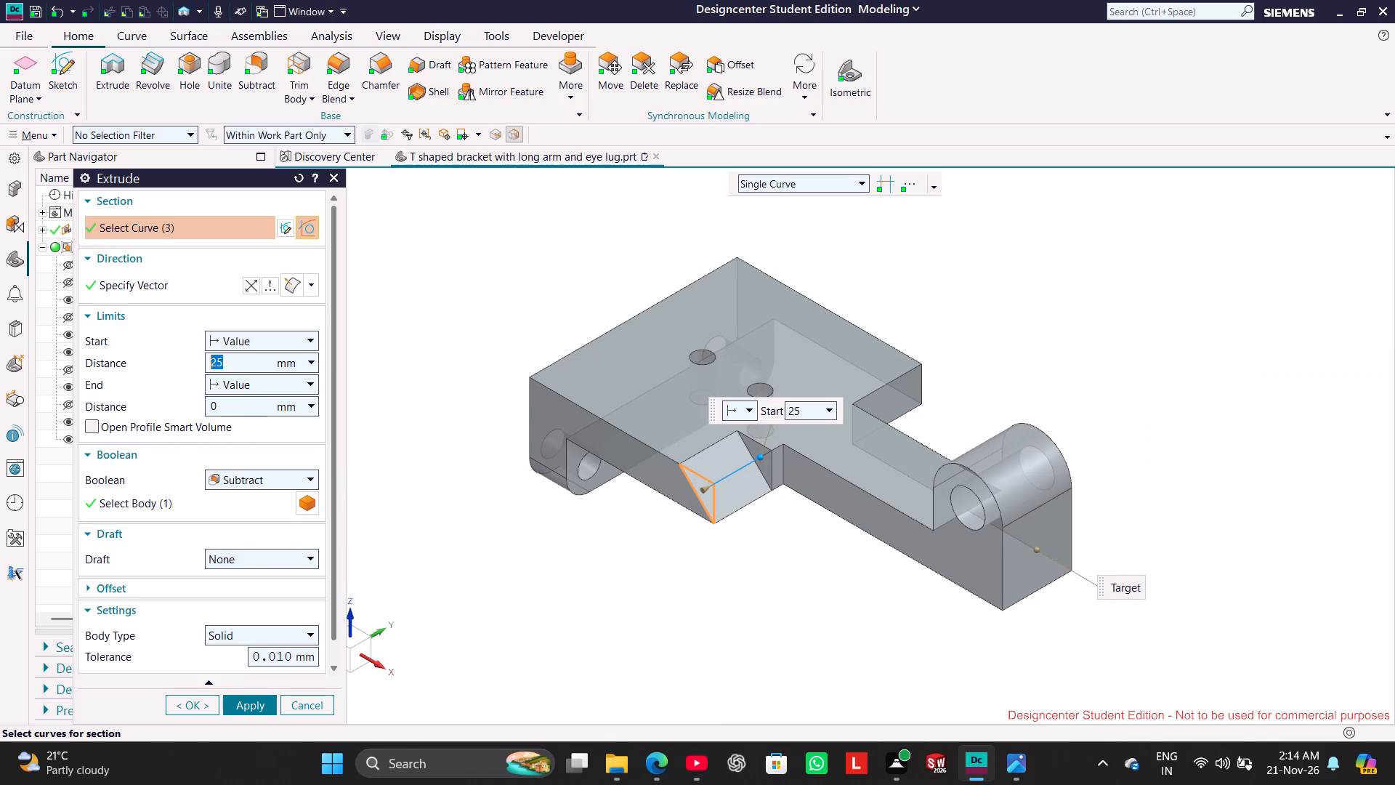
{"action": "type", "text": "30"}
{"action": "key", "text": "Return"}
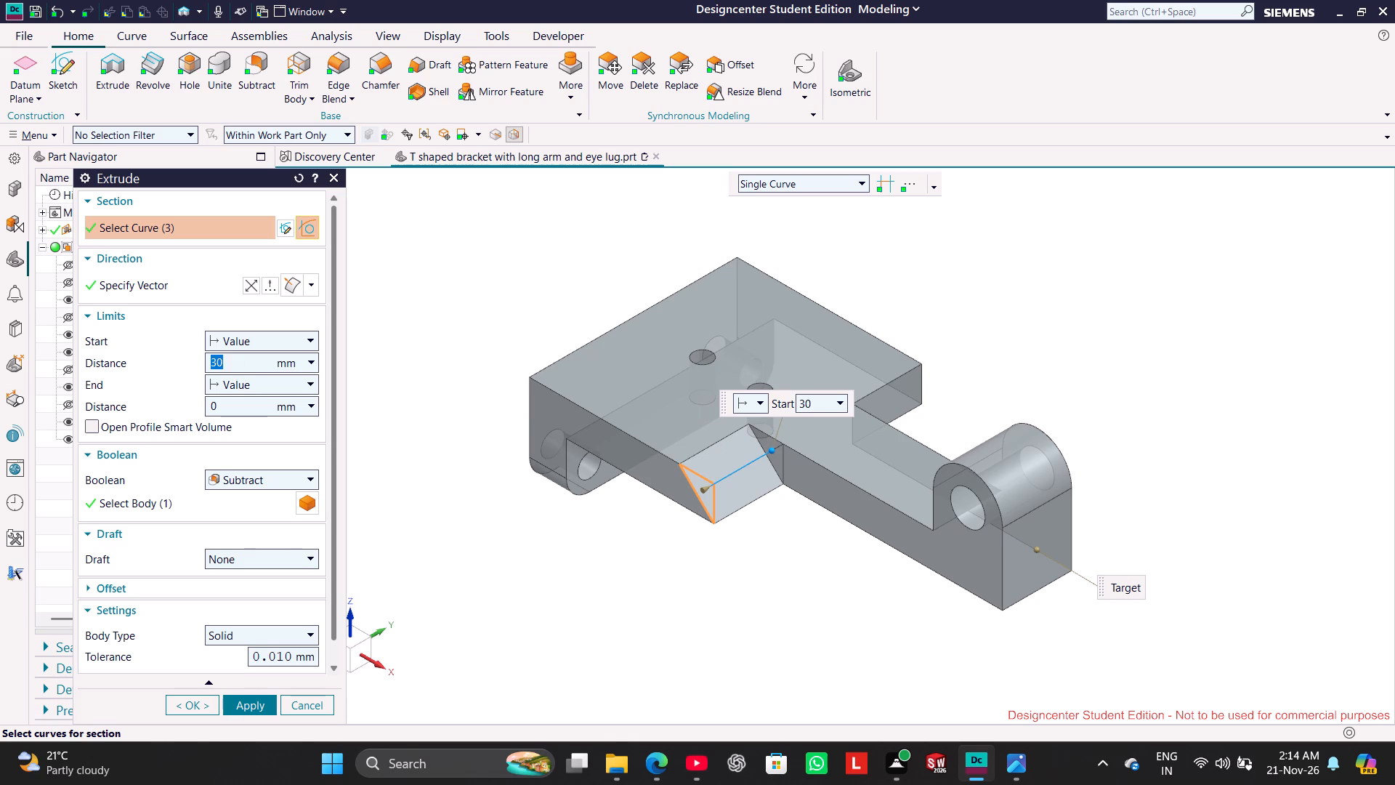
{"action": "type", "text": "25"}
{"action": "key", "text": "Return"}
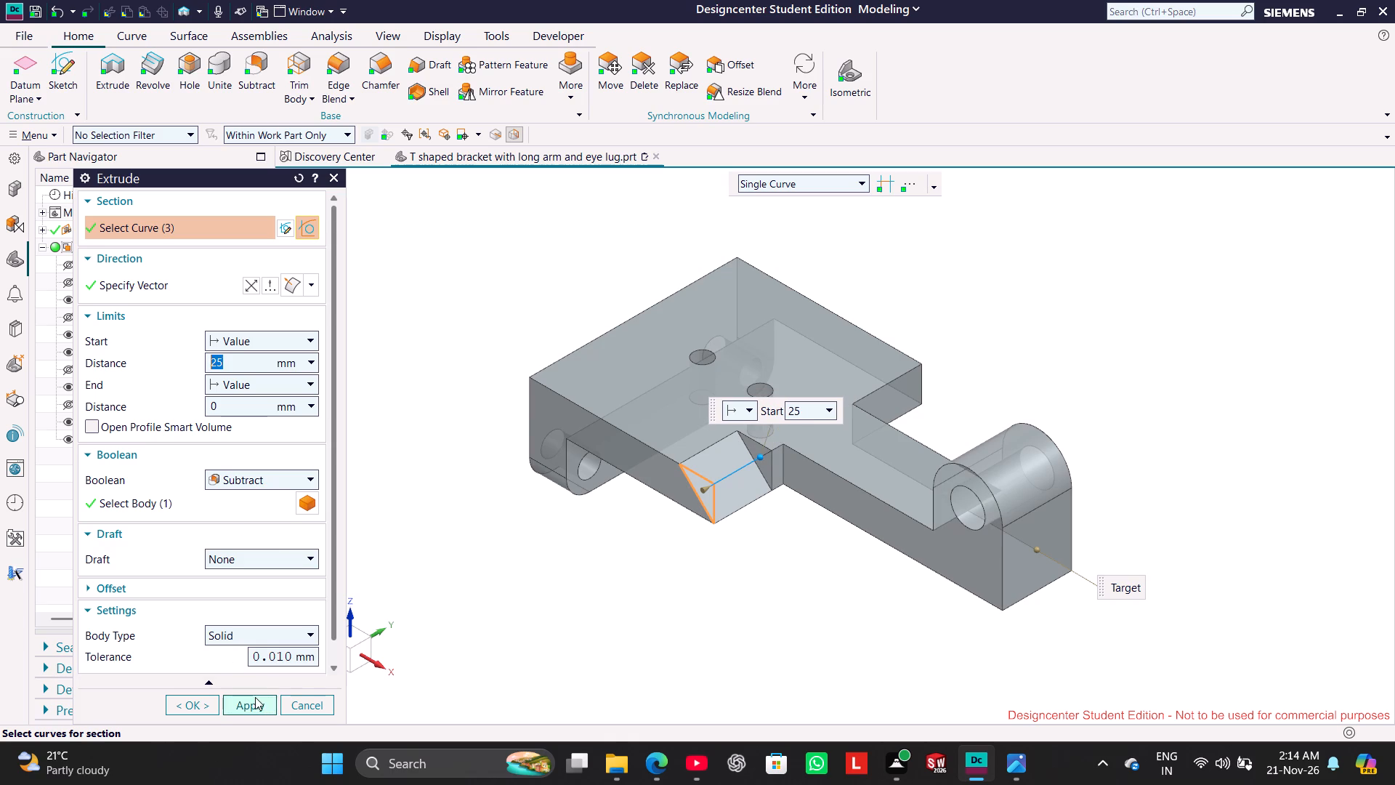
{"action": "left_click", "coordinate": [255, 697]}
{"action": "left_click", "coordinate": [309, 701]}
Hide the triangle sketch used for the plate's corner cut.
{"action": "left_click", "coordinate": [1025, 767]}
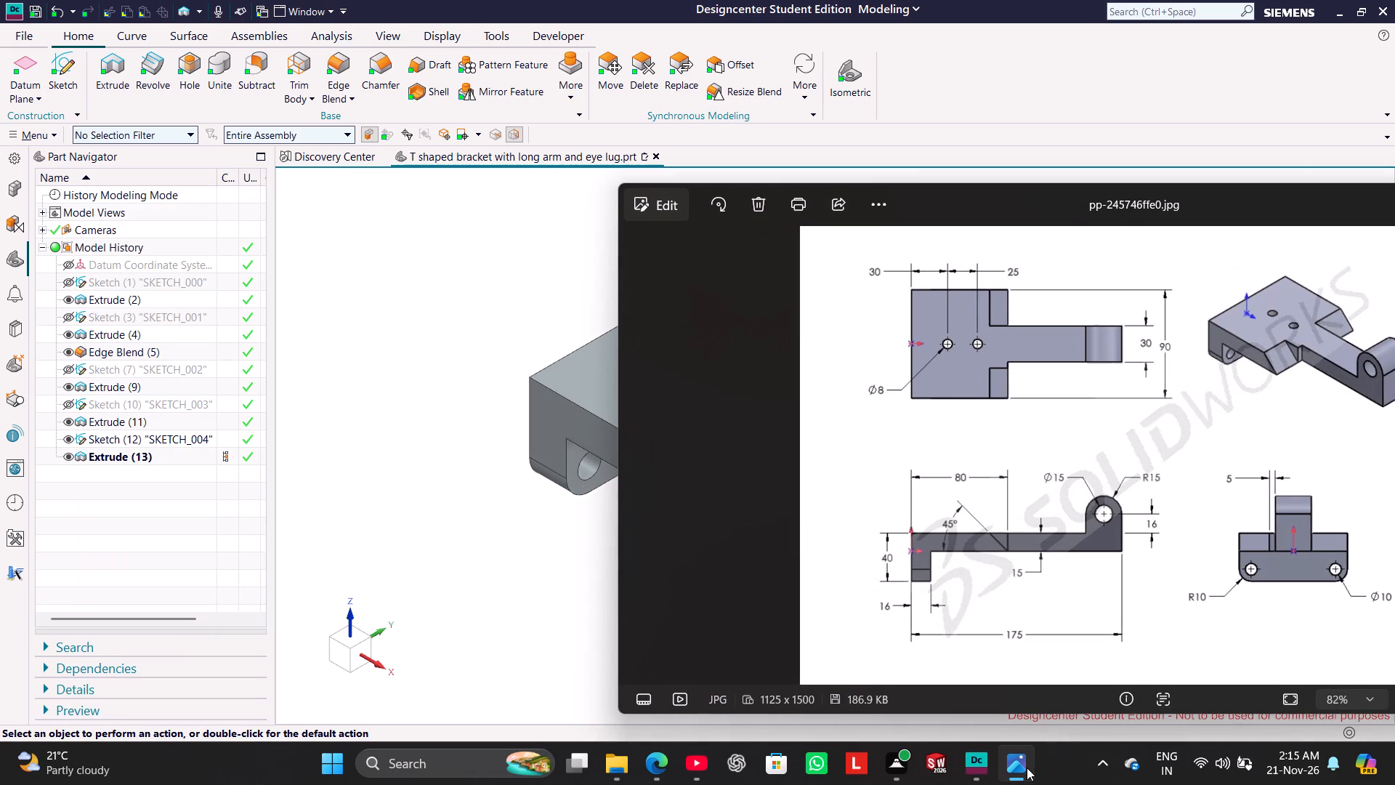
{"action": "left_click", "coordinate": [1027, 768]}
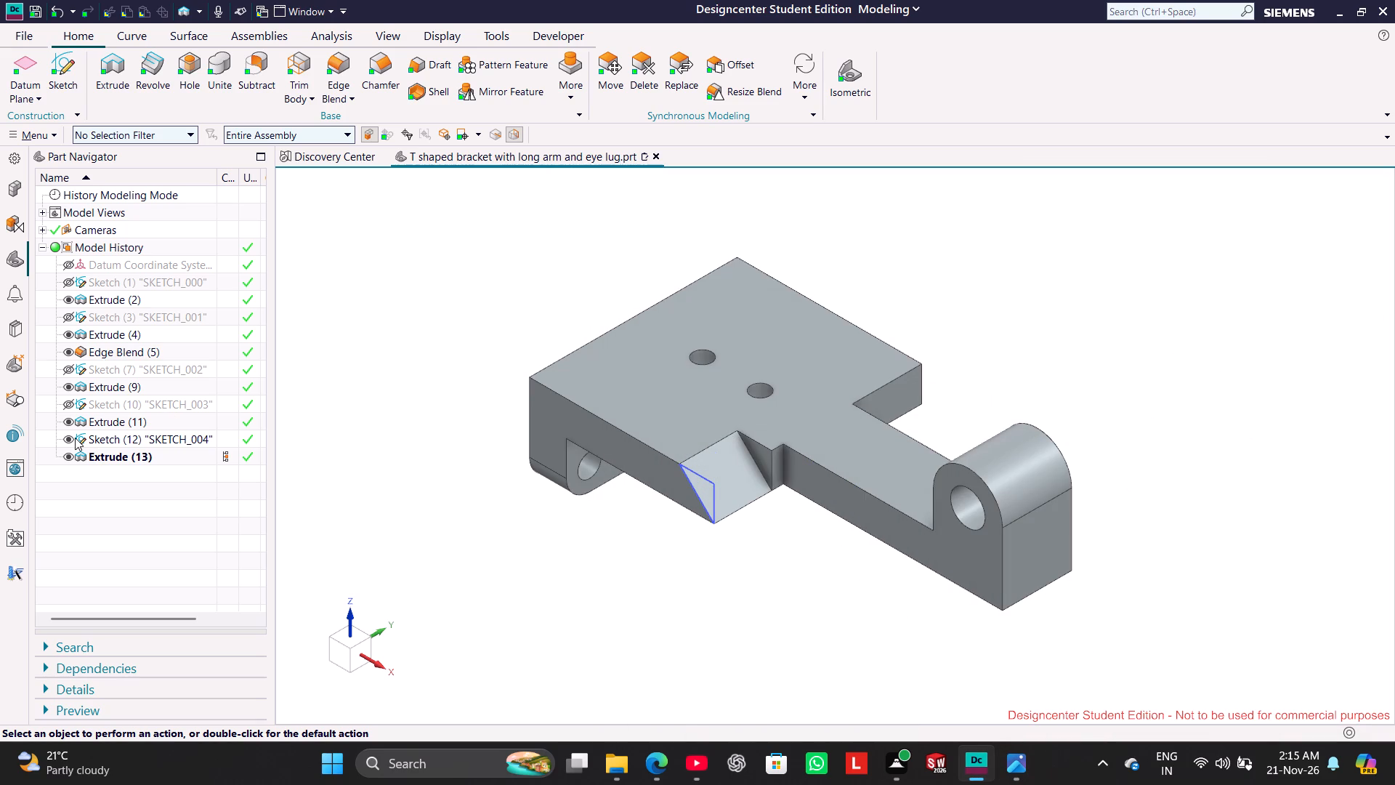
{"action": "left_click", "coordinate": [75, 438]}
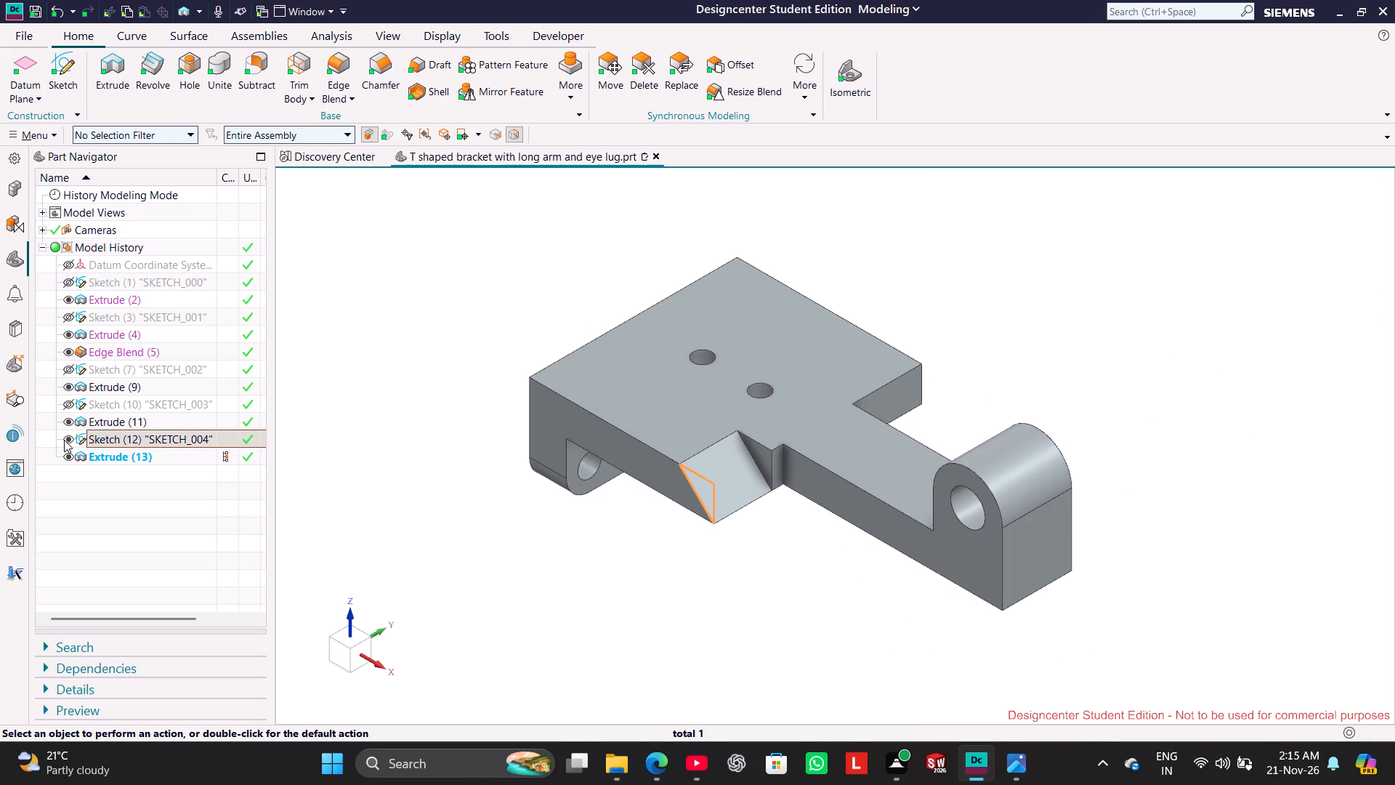
{"action": "left_click", "coordinate": [648, 563]}
{"action": "left_click", "coordinate": [70, 437]}
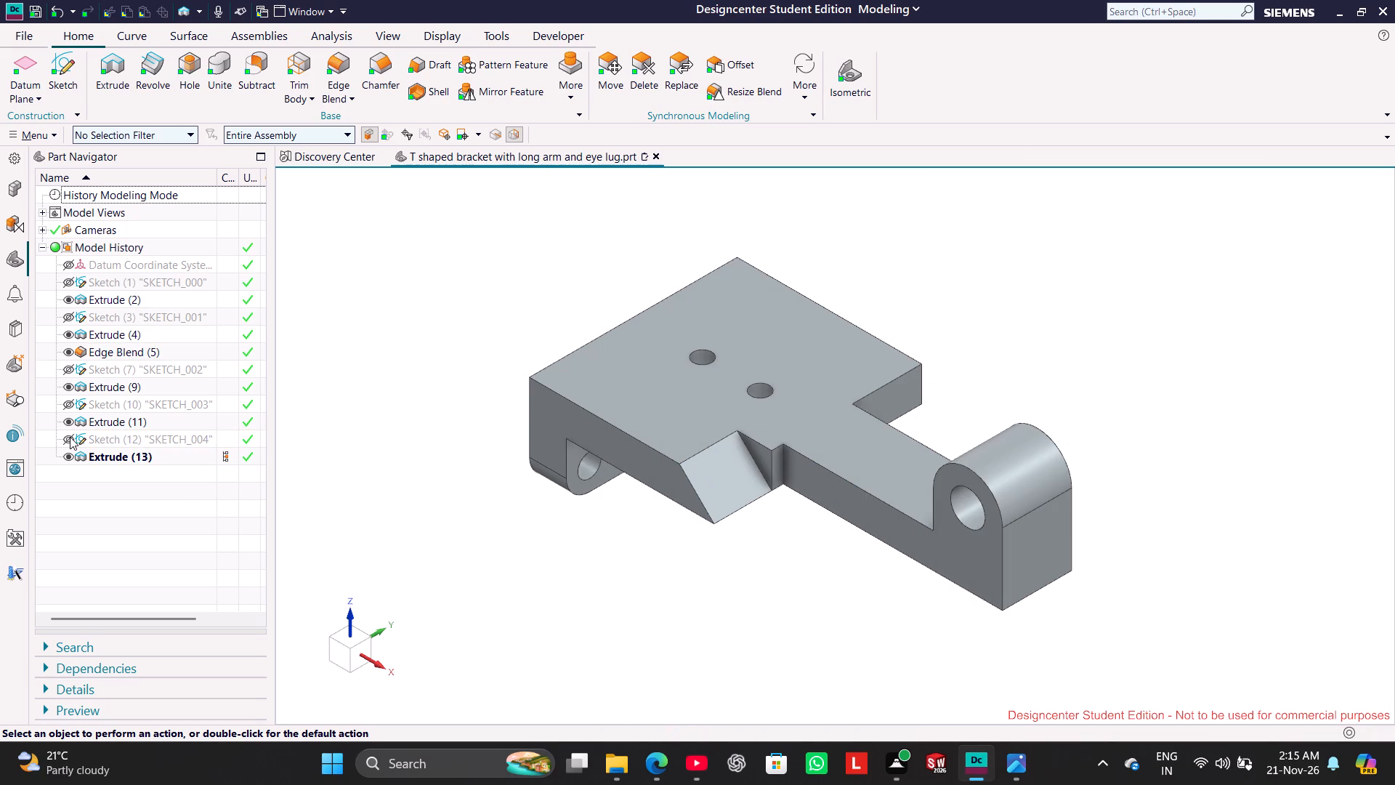
Compare the plate's corner cut with the views in the reference drawing.
{"action": "left_click", "coordinate": [840, 90]}
{"action": "left_click", "coordinate": [1019, 773]}
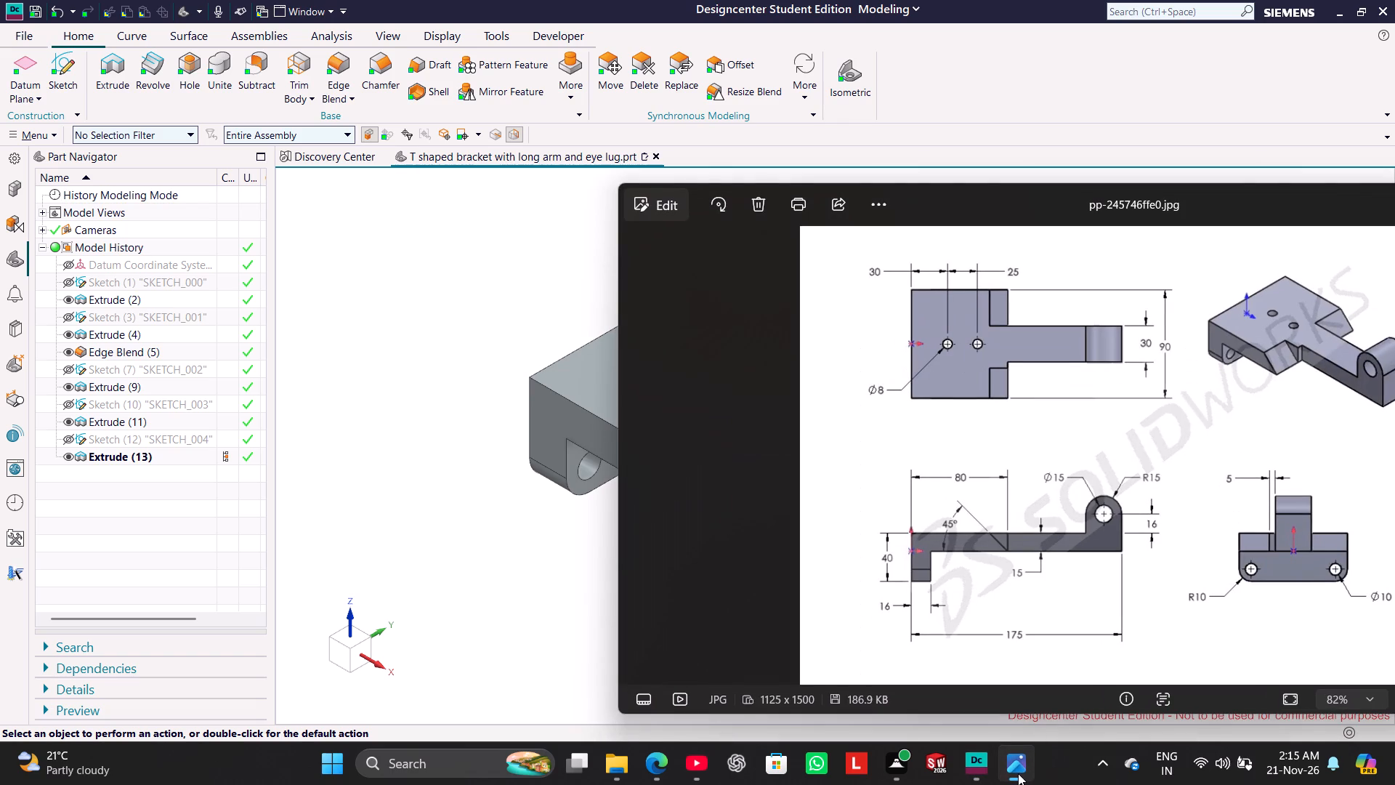
{"action": "left_click", "coordinate": [1018, 773]}
{"action": "left_click", "coordinate": [1018, 773]}
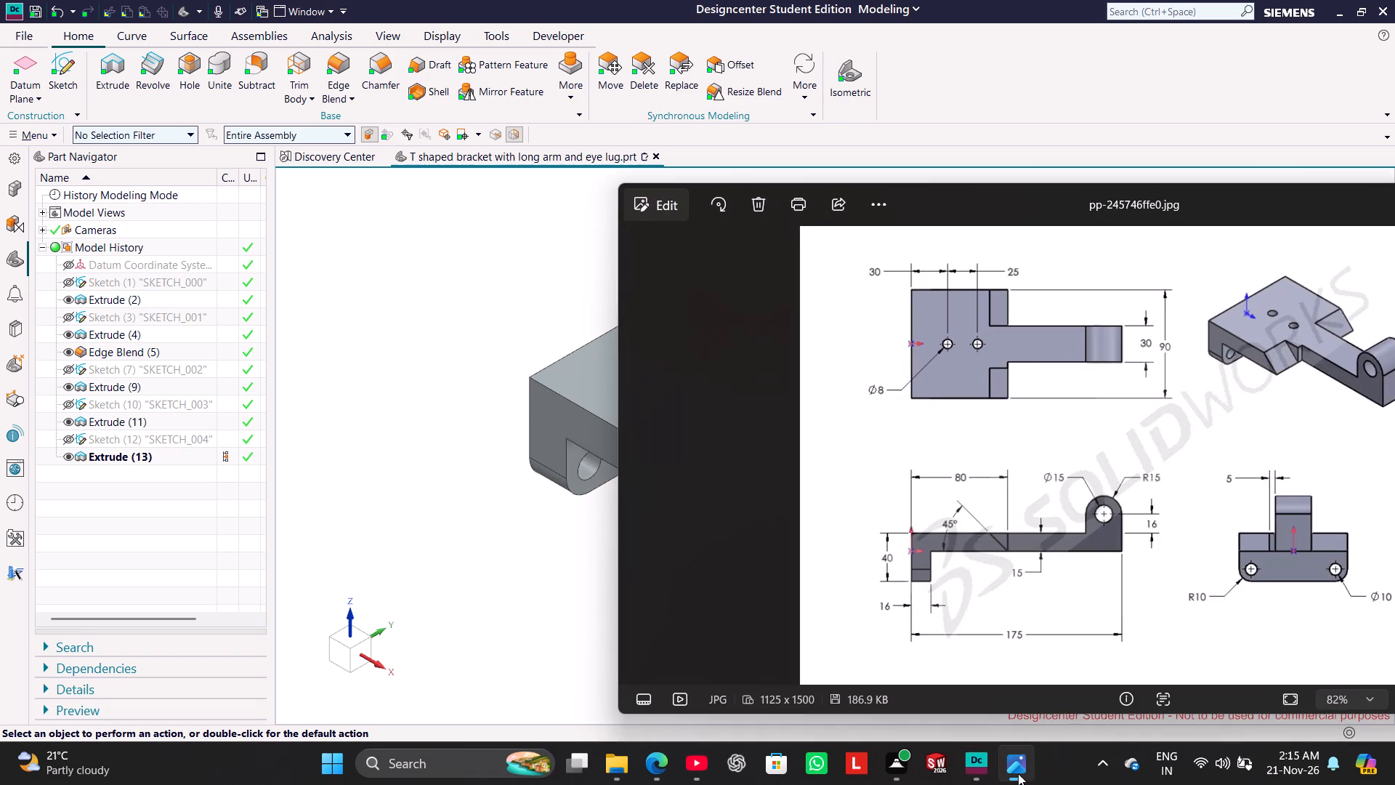
{"action": "left_click", "coordinate": [1018, 773]}
{"action": "left_click", "coordinate": [1018, 773]}
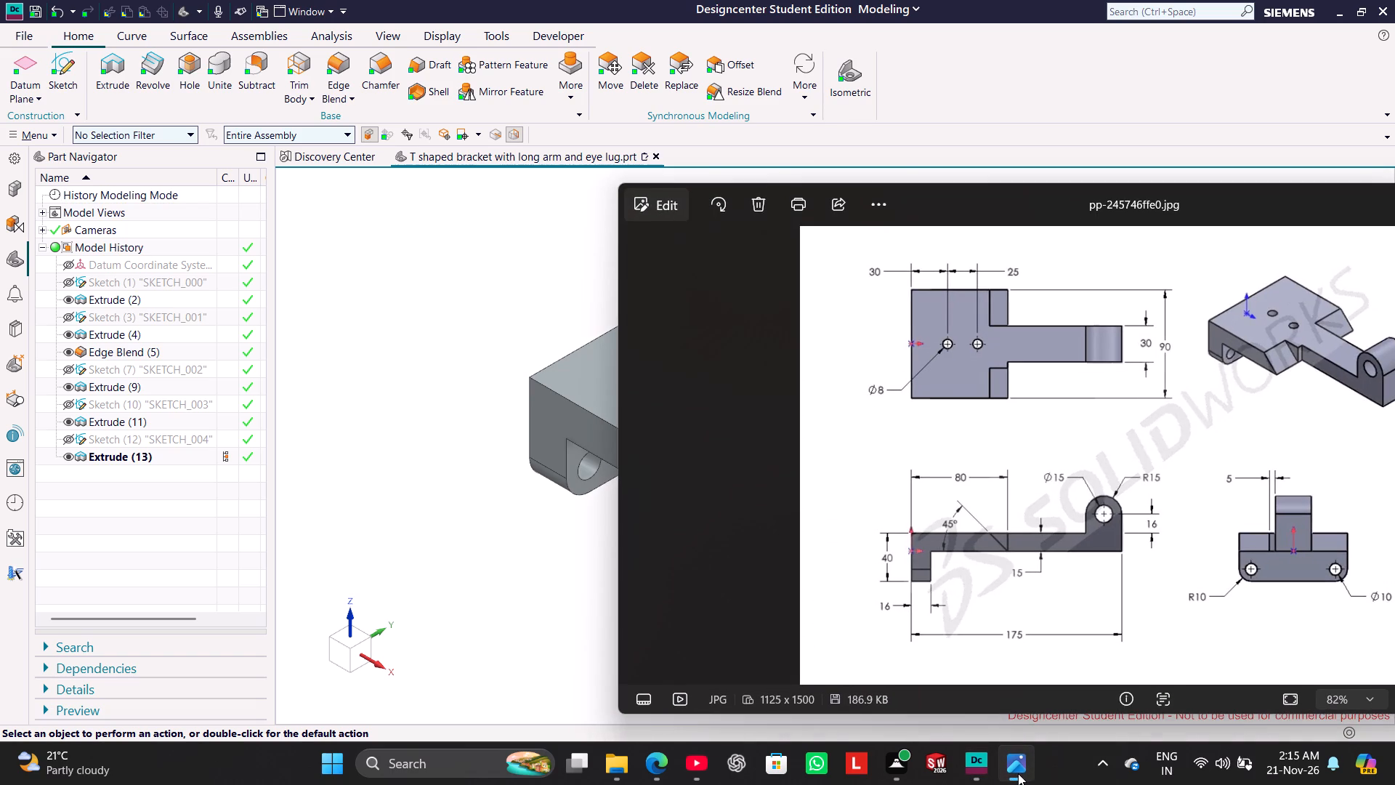
{"action": "left_click", "coordinate": [1018, 773]}
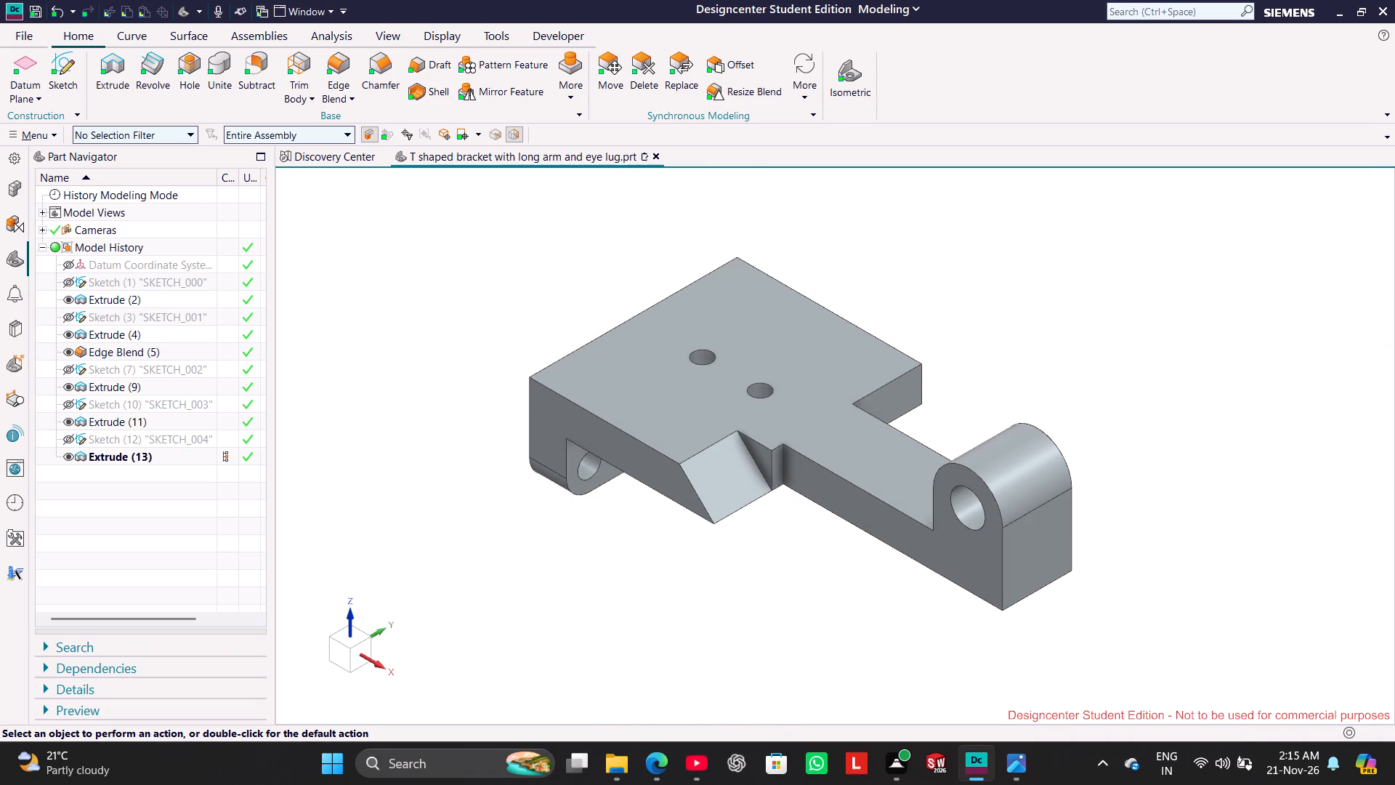
Mirror the plate's angled corner-cut extrusion to the opposite side with Mirror Feature, using a new XC-ZC plane as the mirror plane.
{"action": "right_click", "coordinate": [147, 454]}
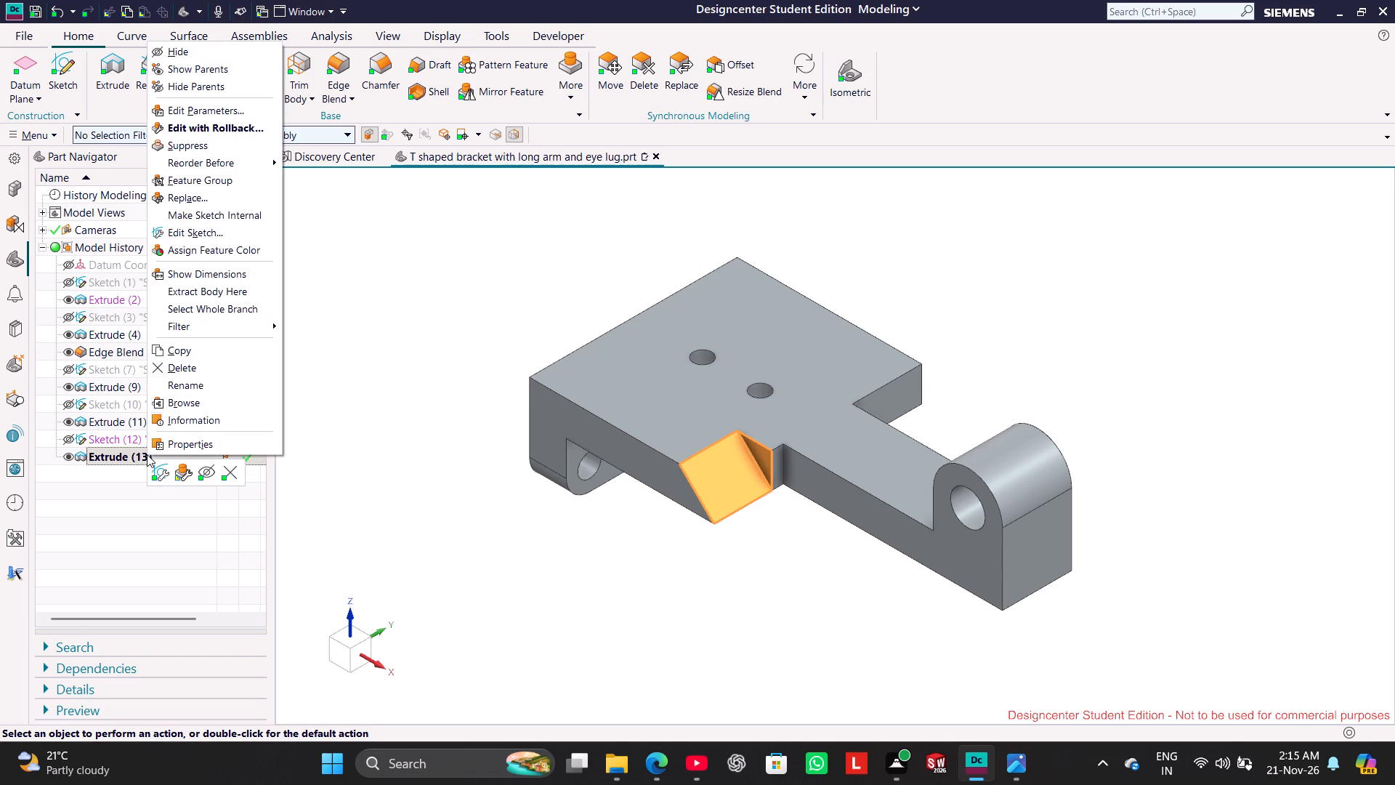
{"action": "left_click", "coordinate": [376, 308]}
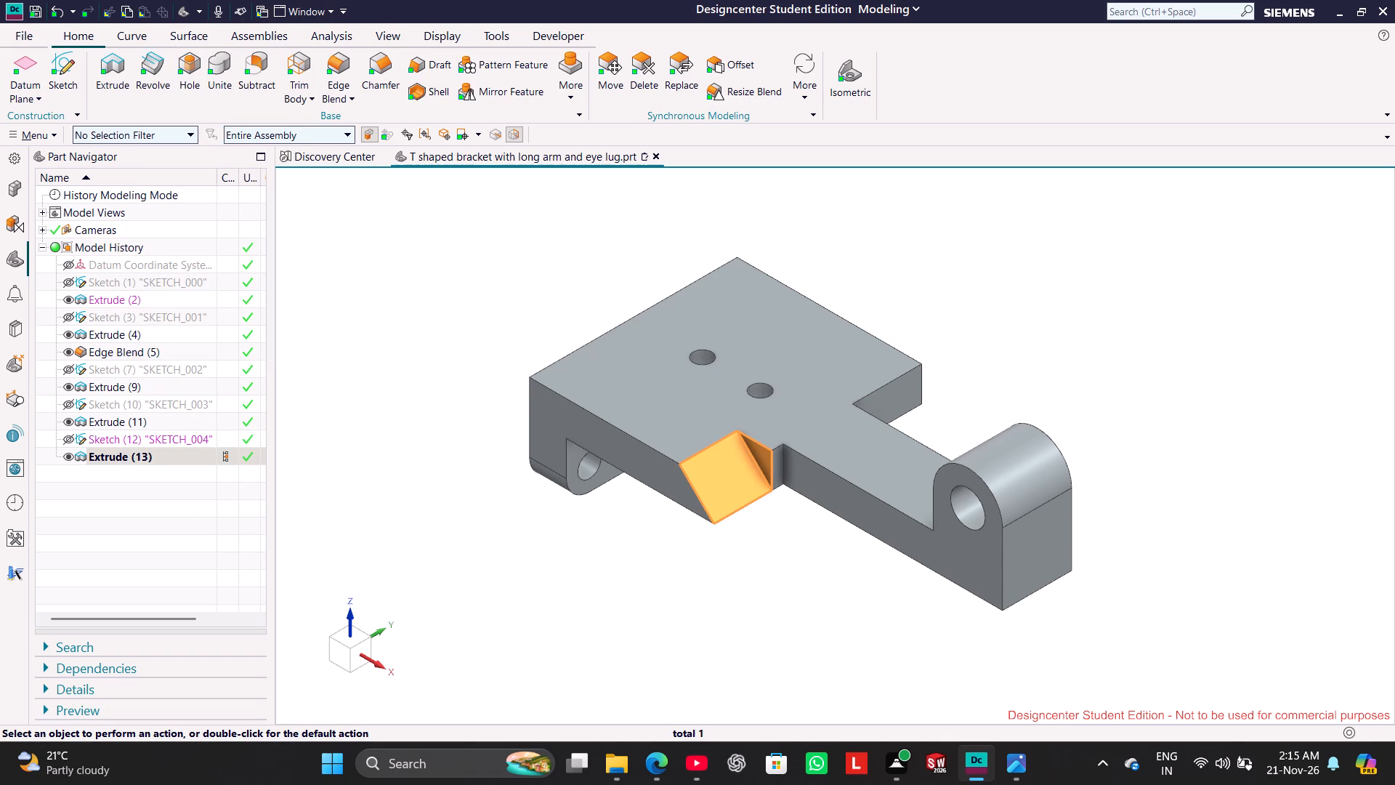
{"action": "left_click", "coordinate": [498, 100]}
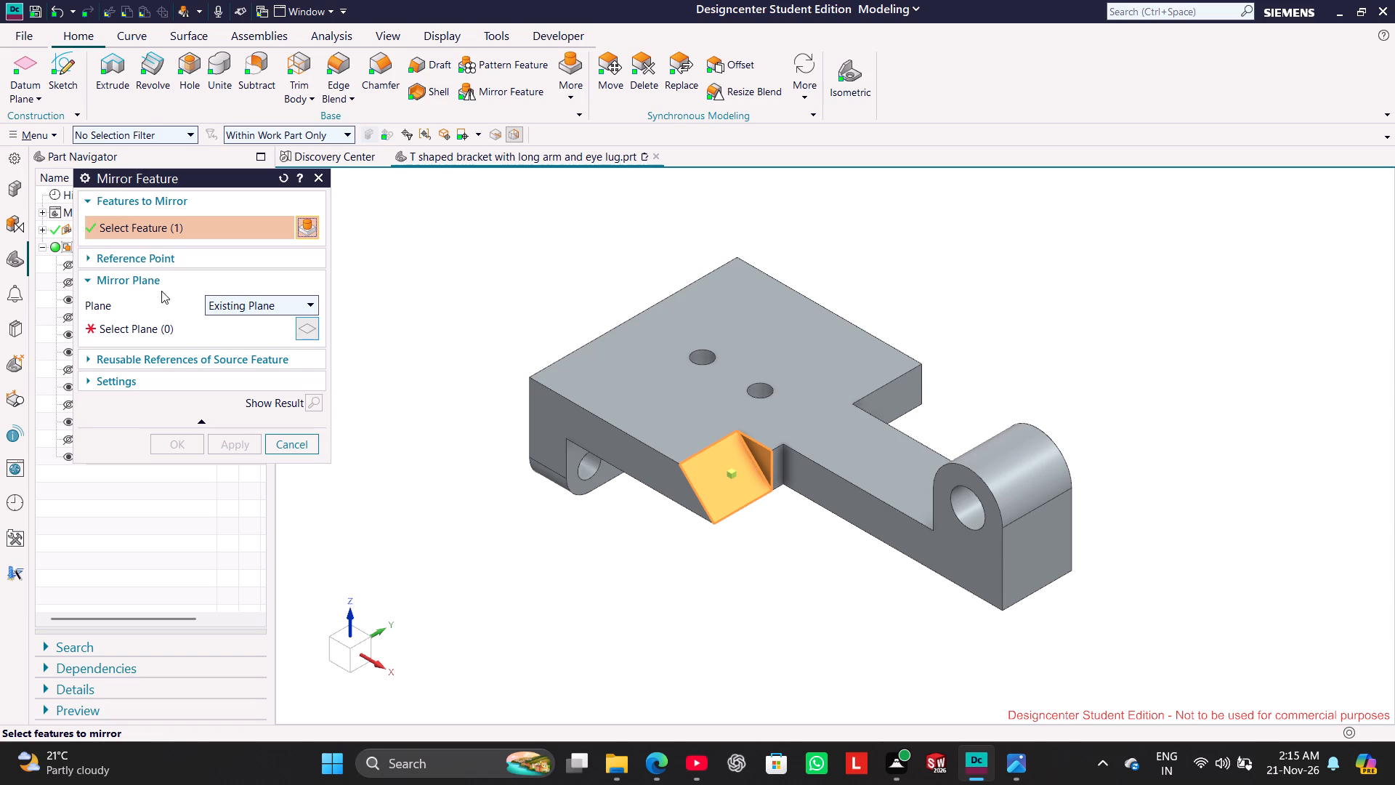
{"action": "left_click", "coordinate": [201, 337]}
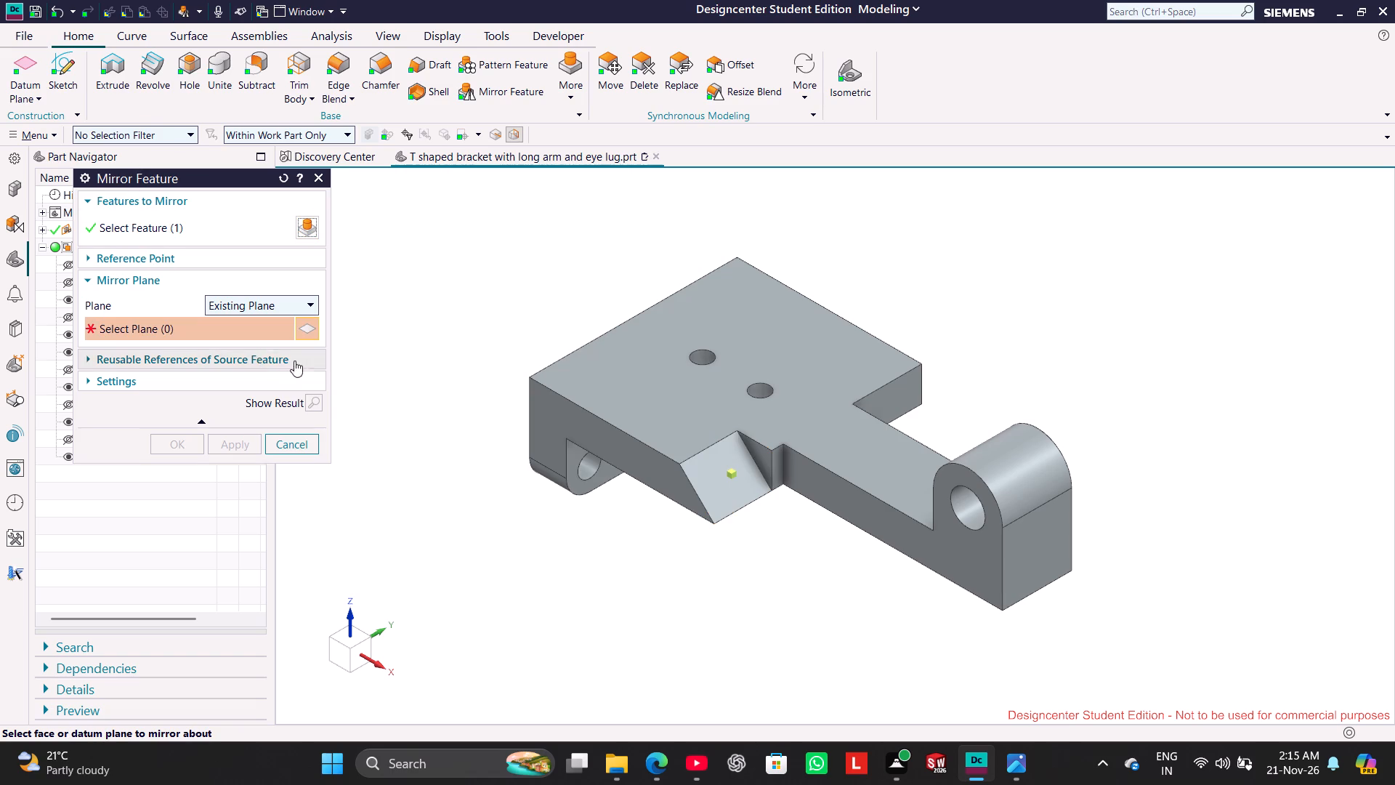
{"action": "middle_click_drag", "start_coordinate": [793, 555], "coordinate": [815, 555]}
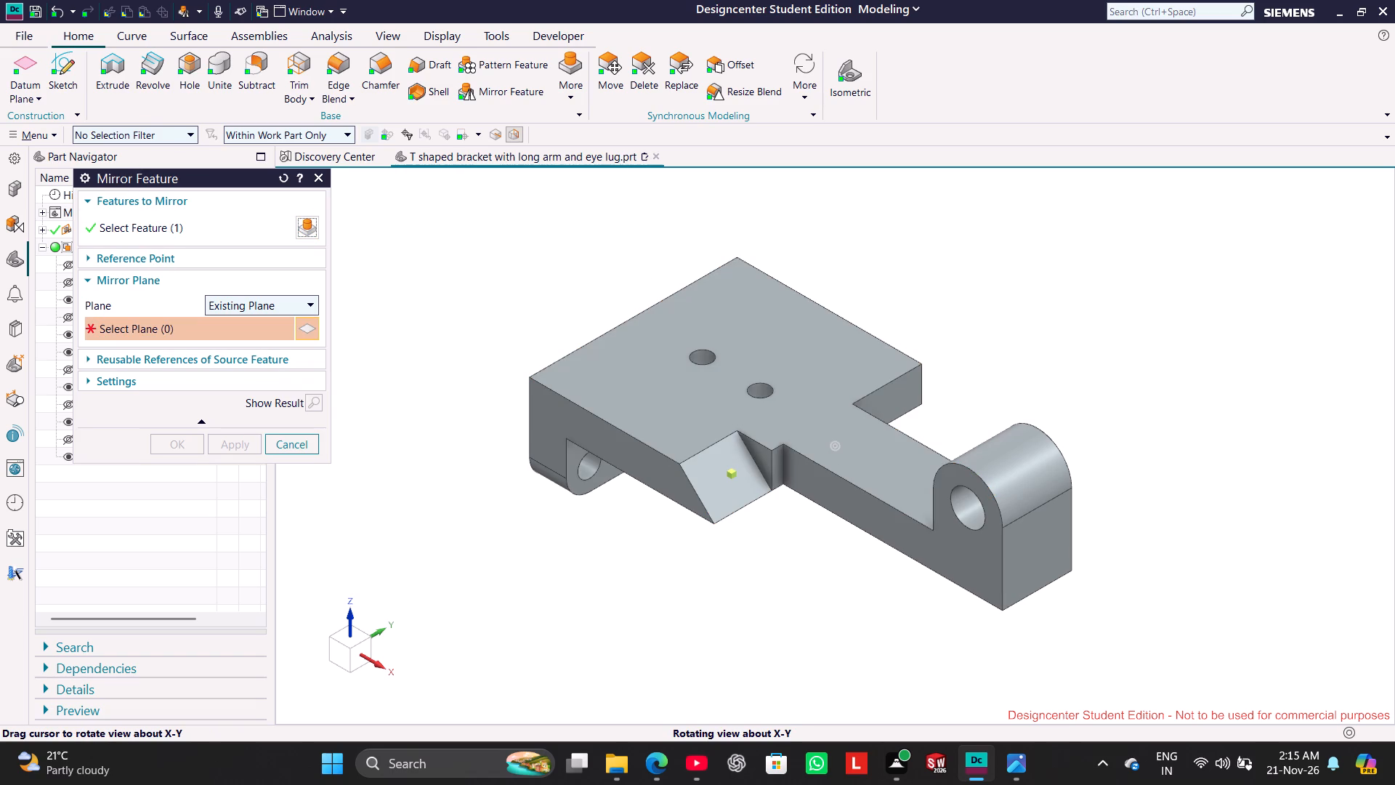
{"action": "middle_click_drag", "start_coordinate": [815, 555], "coordinate": [814, 549]}
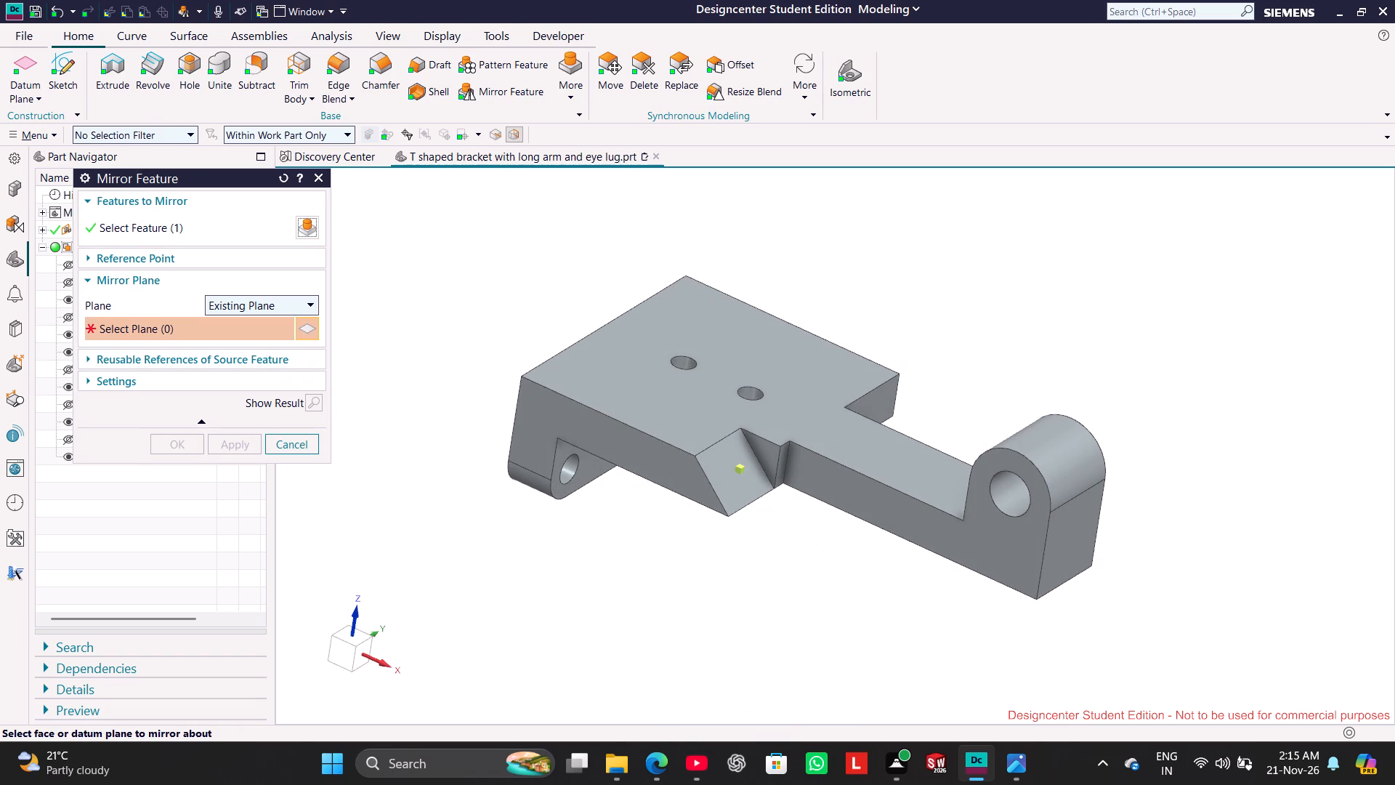
{"action": "left_click", "coordinate": [318, 335]}
{"action": "left_click", "coordinate": [314, 331]}
{"action": "double_click", "coordinate": [314, 331]}
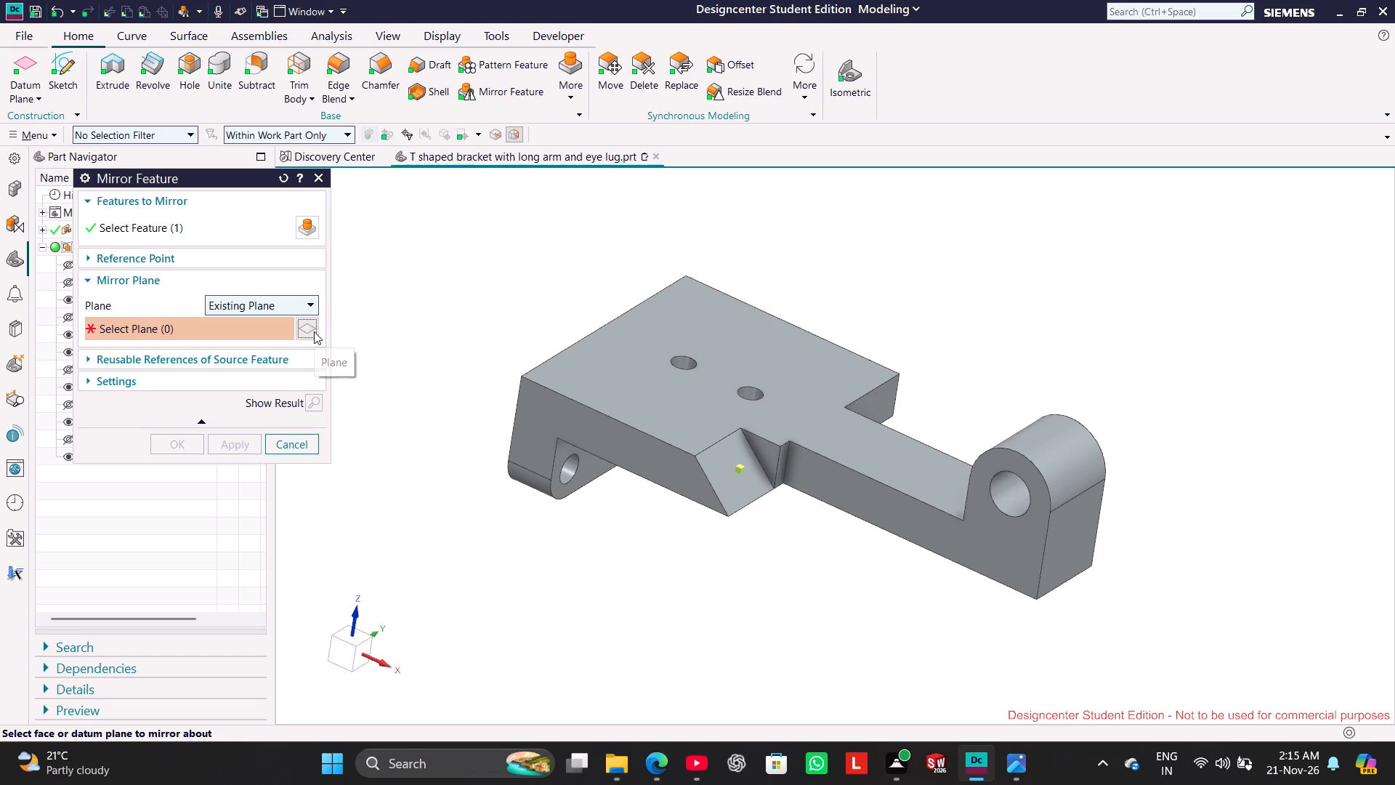
{"action": "left_click", "coordinate": [307, 304]}
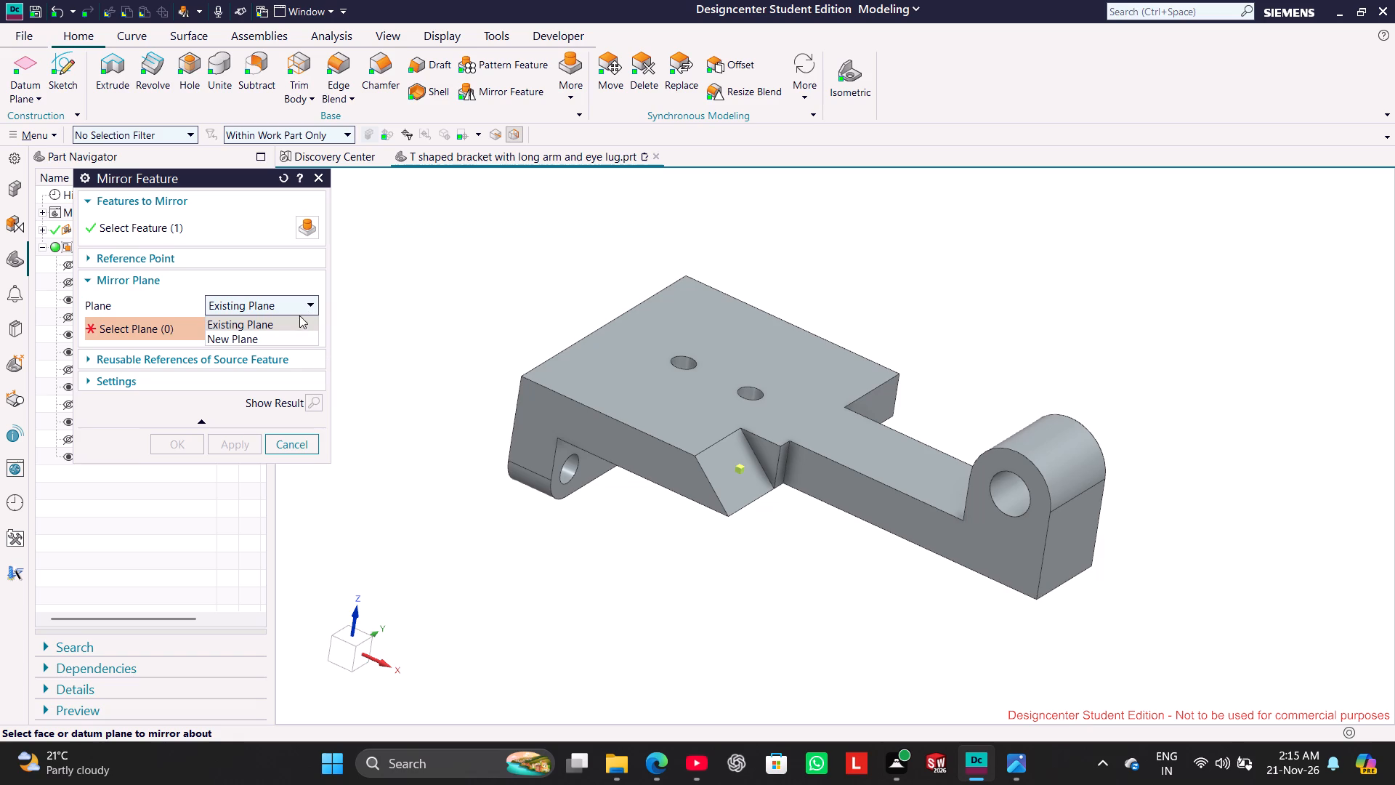
{"action": "left_click", "coordinate": [299, 340]}
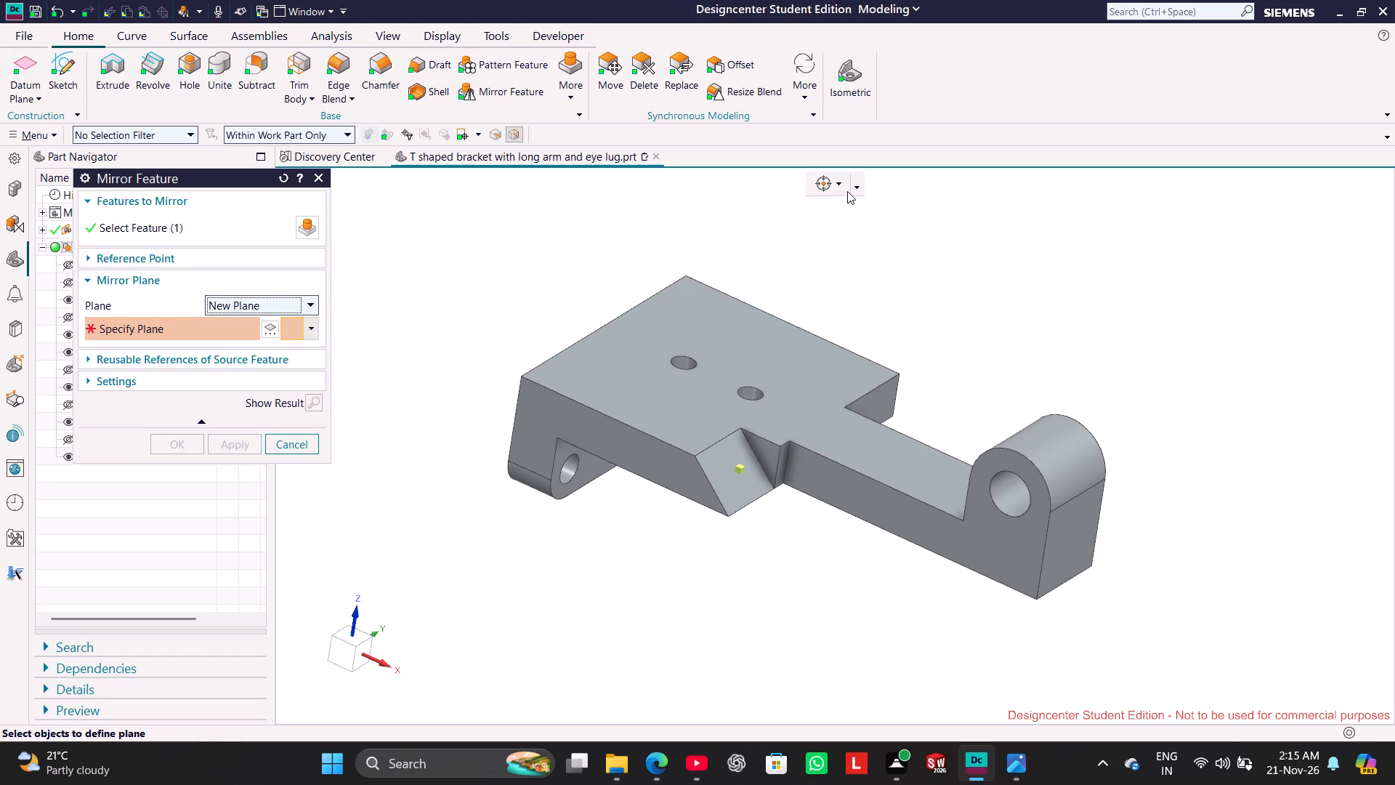
{"action": "left_click", "coordinate": [854, 188]}
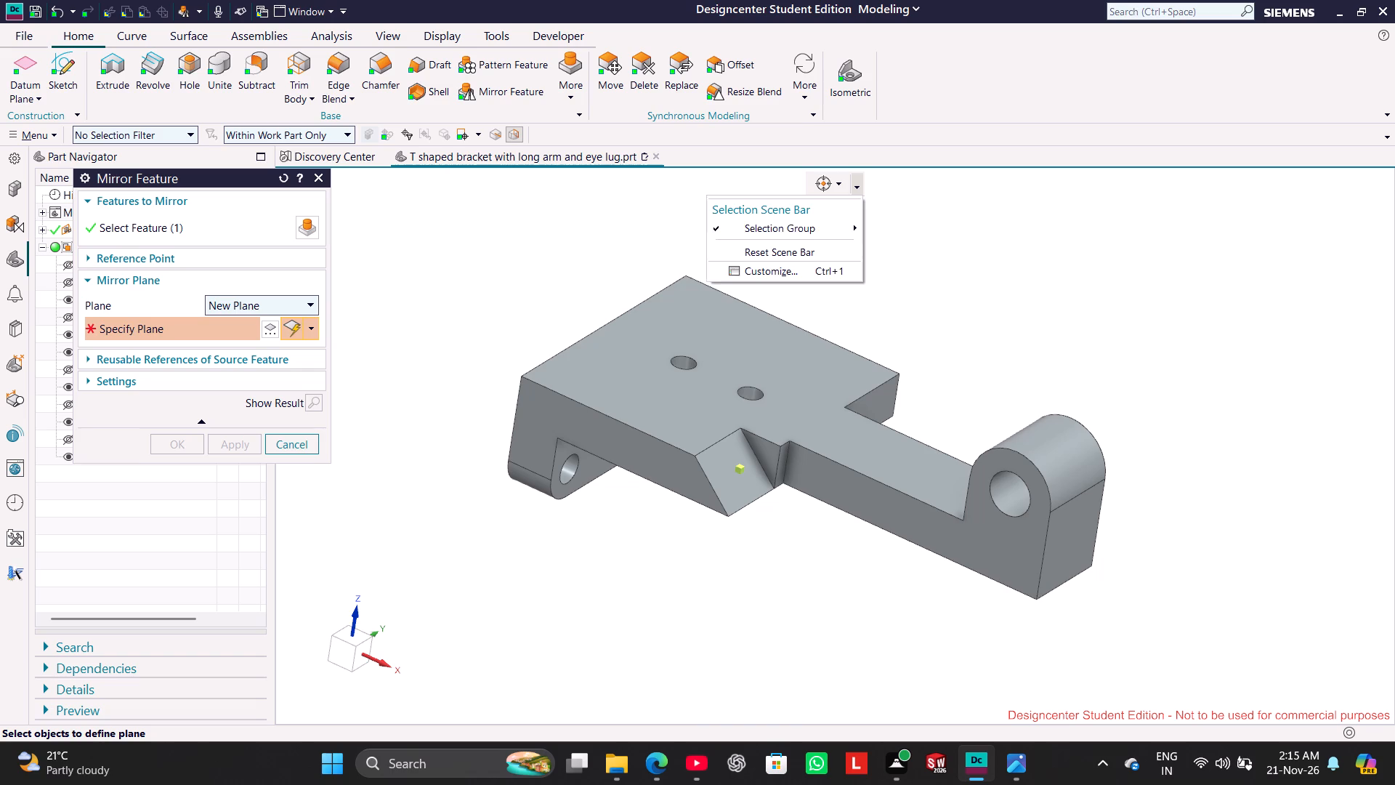
{"action": "left_click", "coordinate": [858, 334]}
{"action": "left_click", "coordinate": [742, 468]}
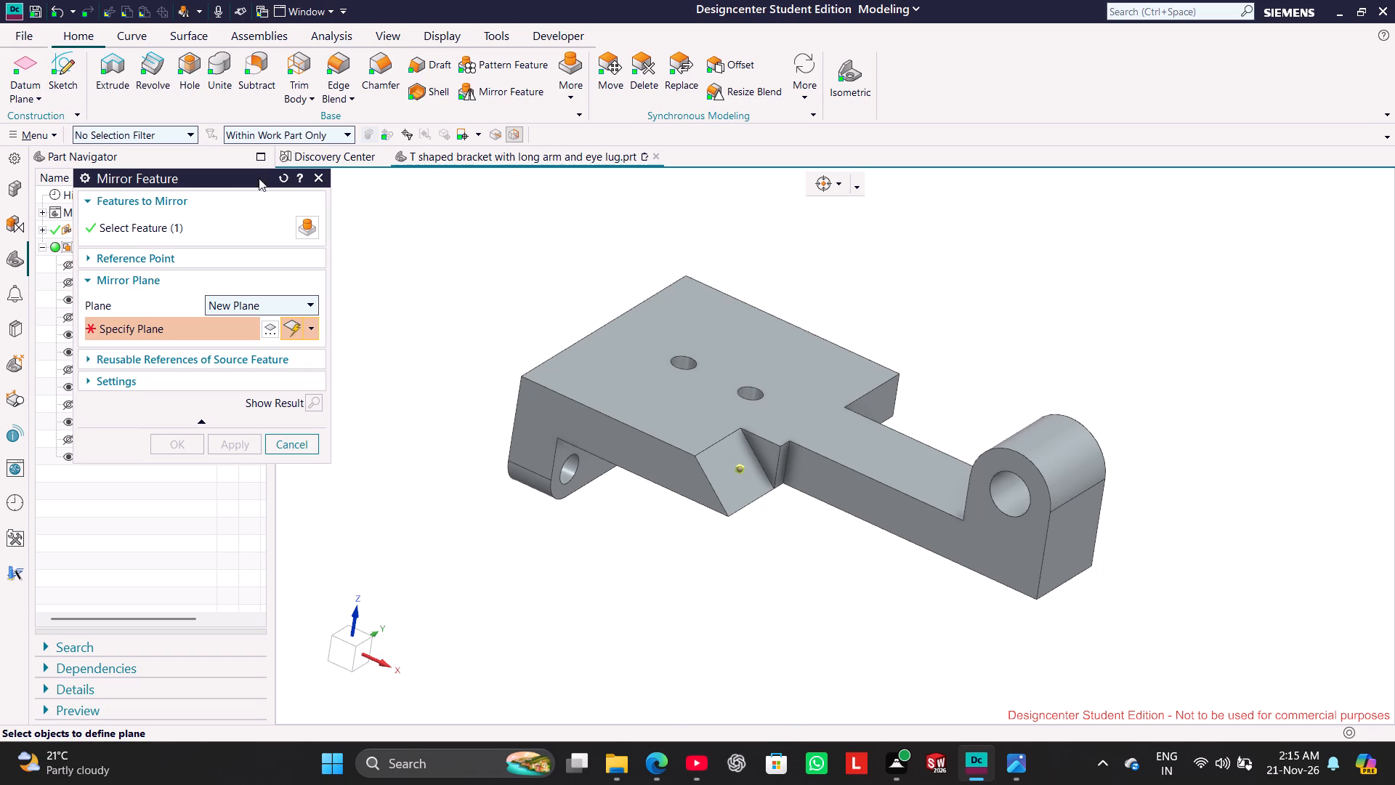
{"action": "left_click_drag", "start_coordinate": [206, 178], "coordinate": [437, 217]}
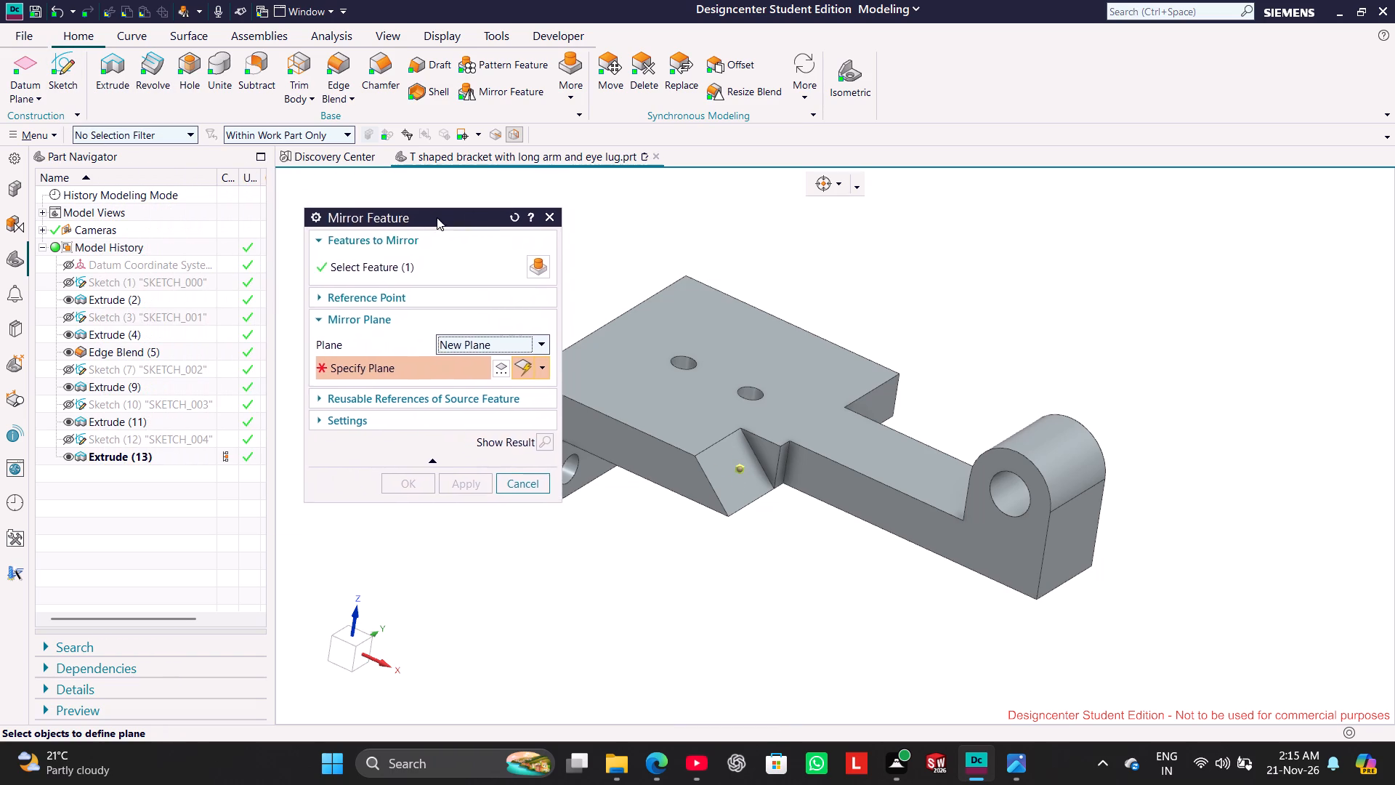
{"action": "left_click_drag", "start_coordinate": [437, 217], "coordinate": [394, 188]}
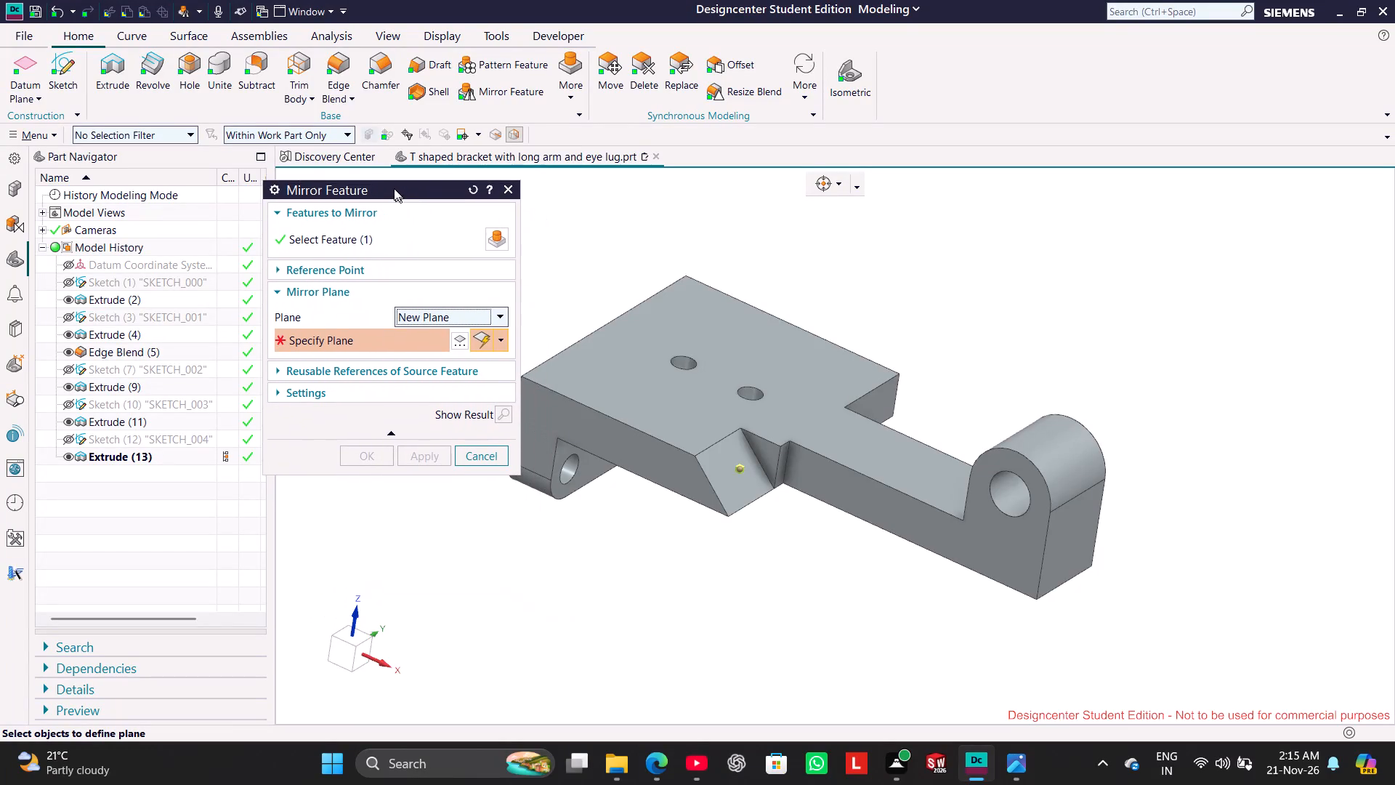
{"action": "left_click_drag", "start_coordinate": [394, 188], "coordinate": [394, 188]}
{"action": "left_click", "coordinate": [498, 331]}
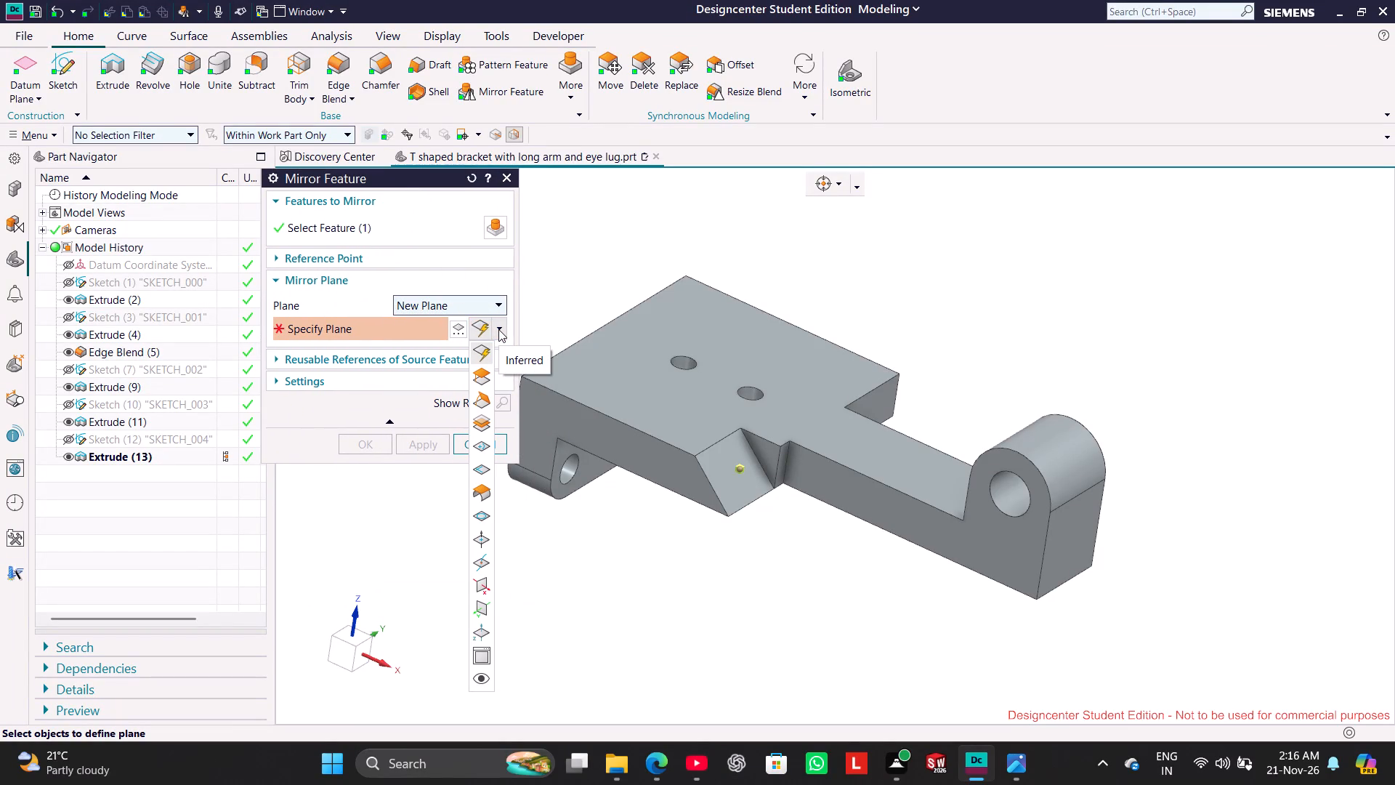
{"action": "left_click", "coordinate": [485, 606]}
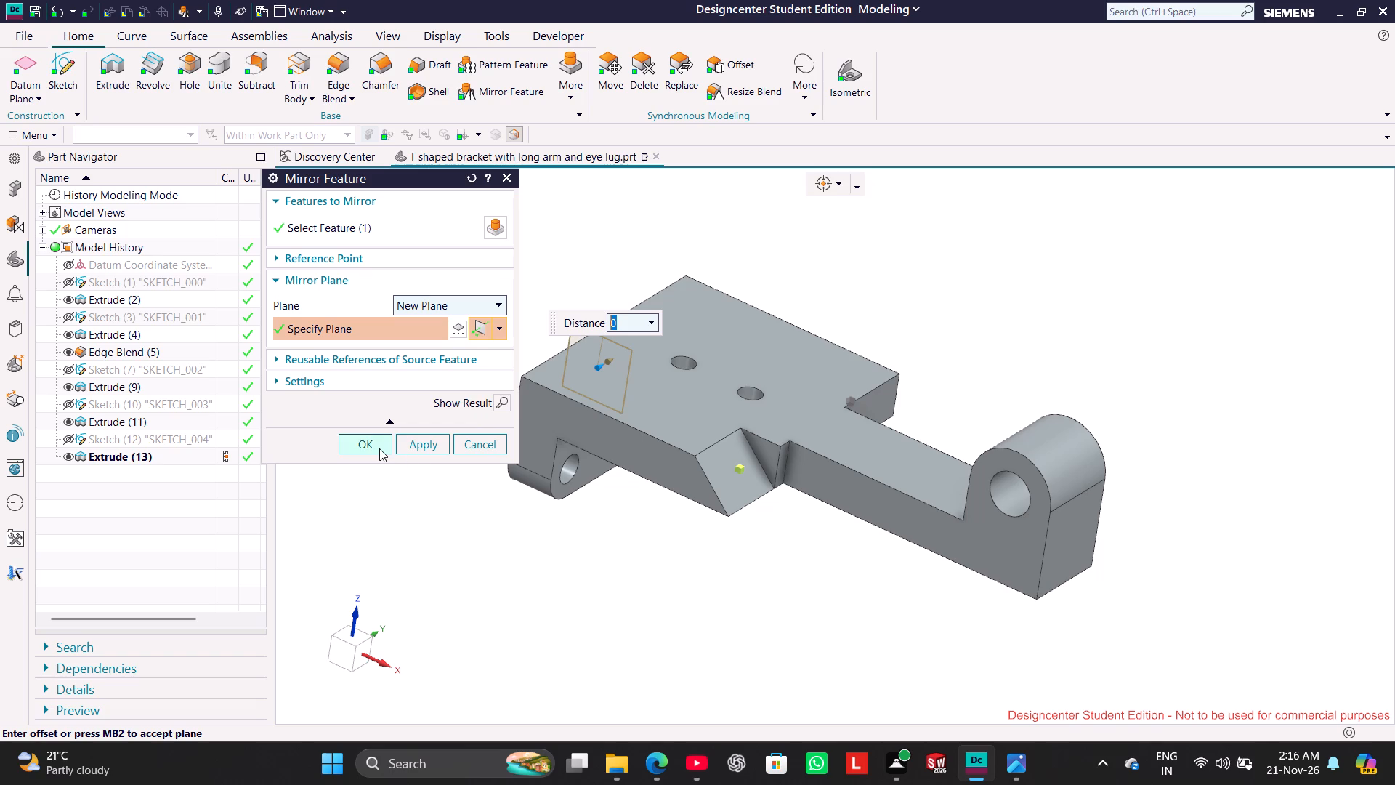
{"action": "left_click", "coordinate": [419, 448]}
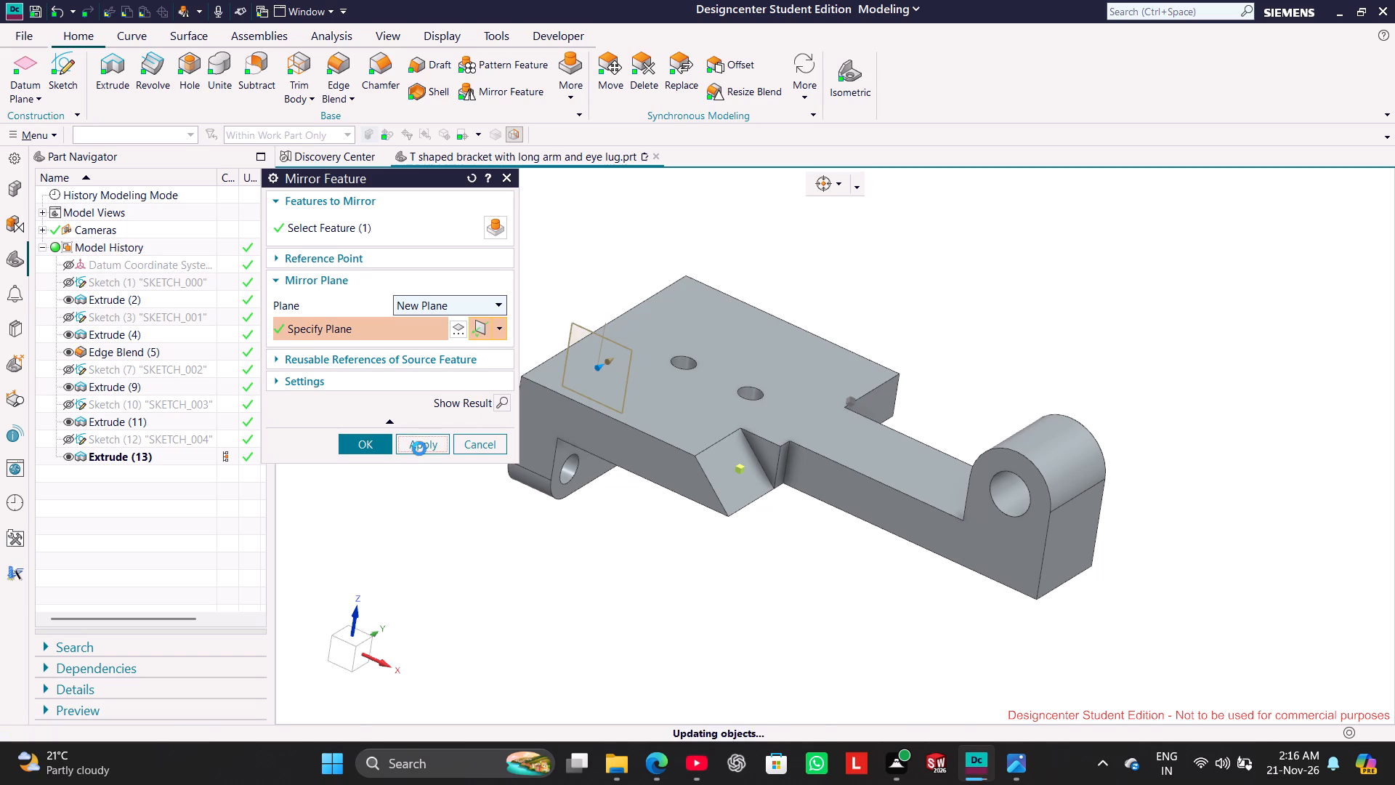
{"action": "left_click", "coordinate": [468, 440]}
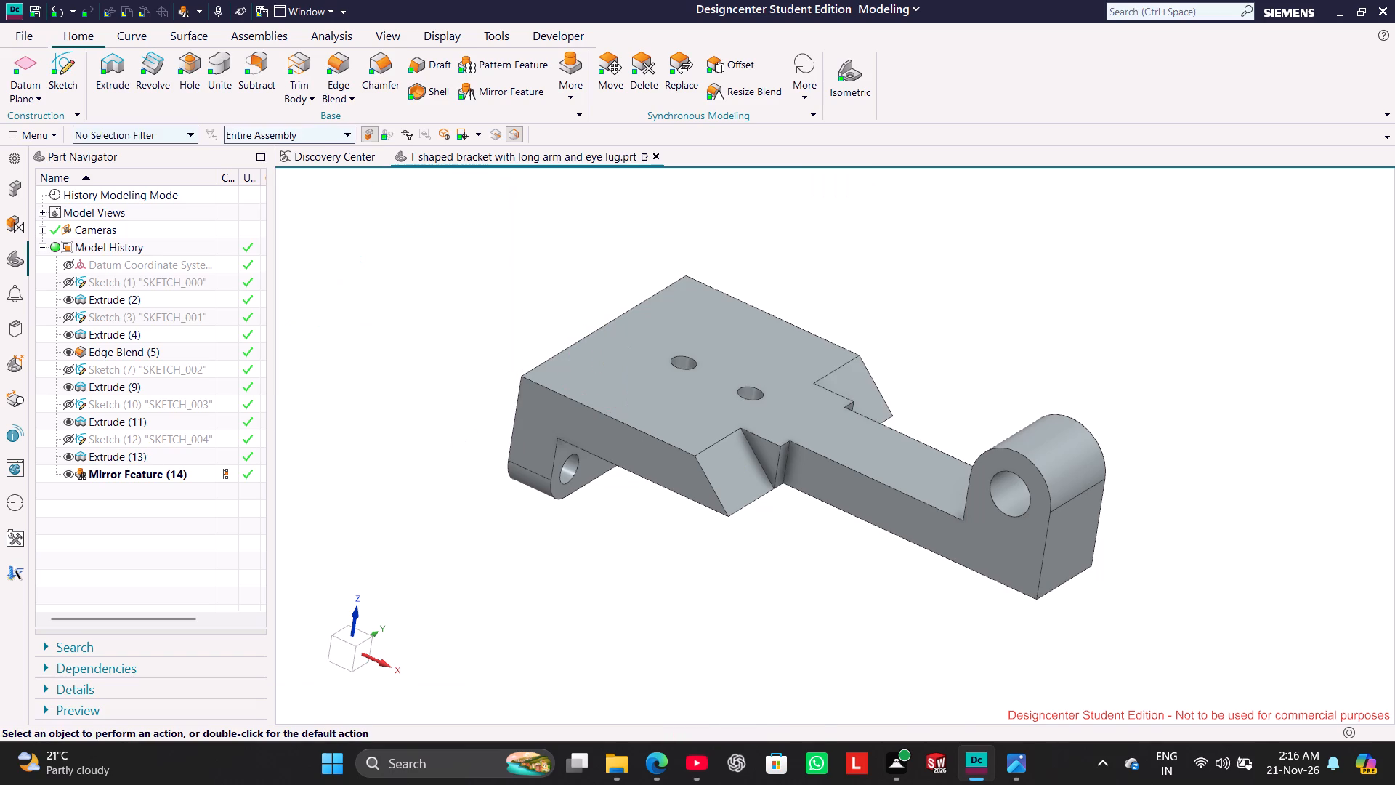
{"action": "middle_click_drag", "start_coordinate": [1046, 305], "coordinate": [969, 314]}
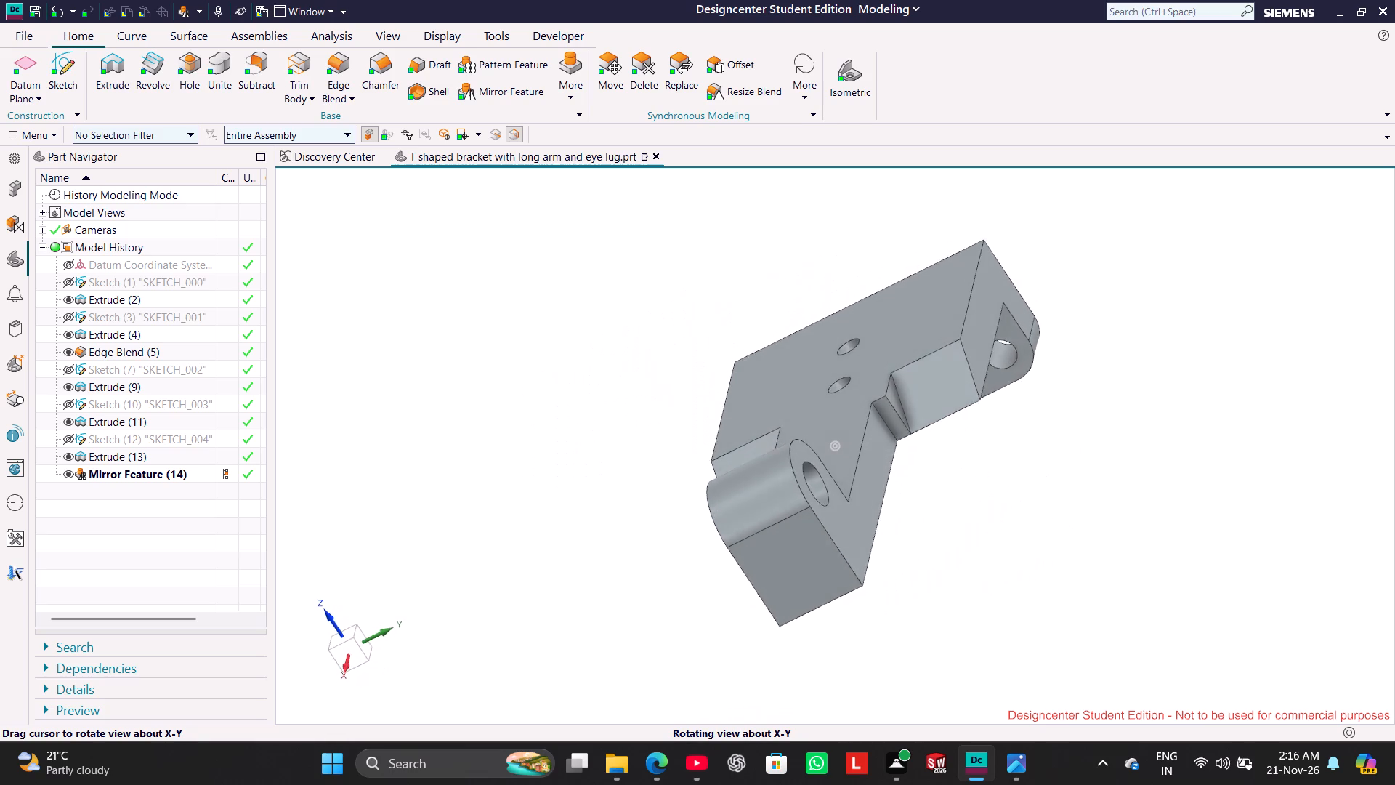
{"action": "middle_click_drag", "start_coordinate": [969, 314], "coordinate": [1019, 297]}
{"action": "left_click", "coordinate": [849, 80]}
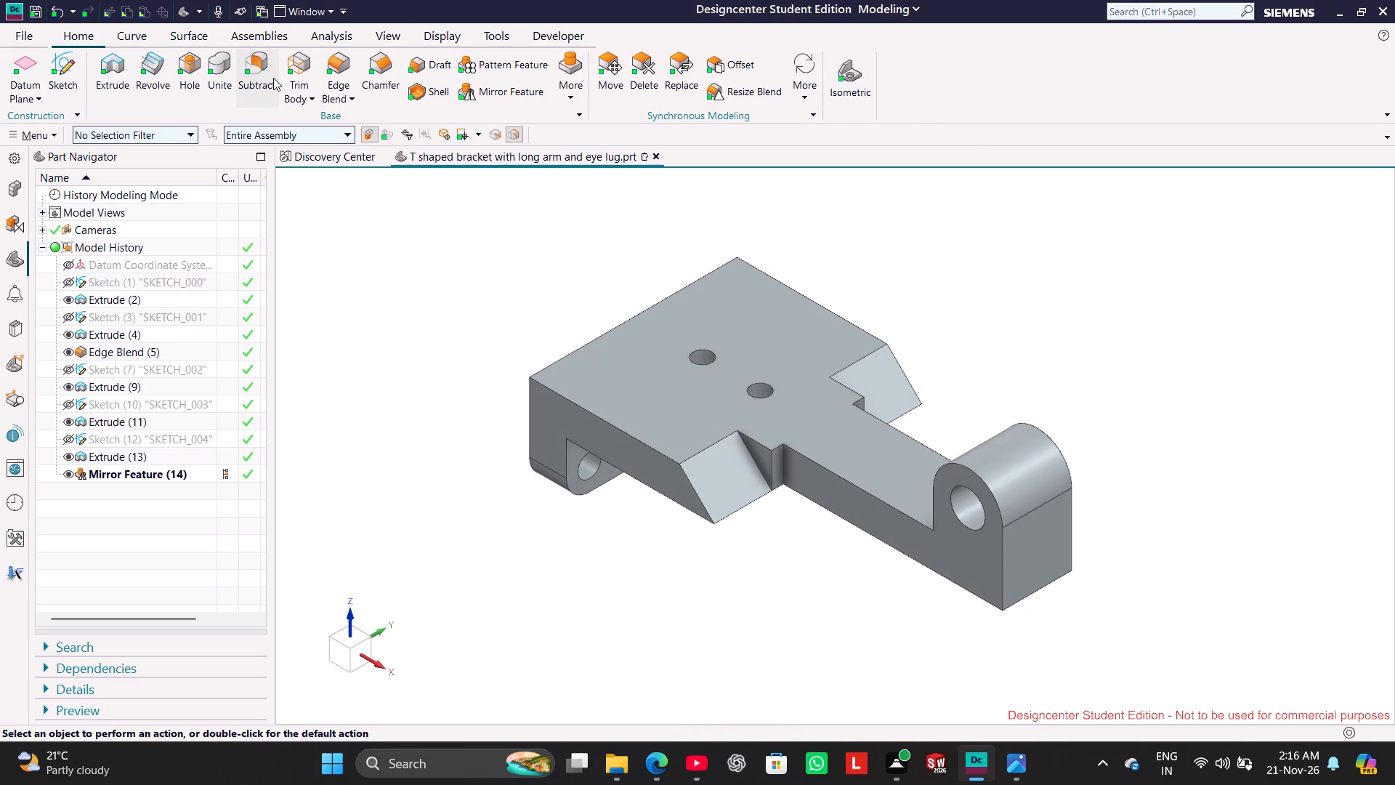
Stop the journal recording.
{"action": "left_click", "coordinate": [564, 28]}
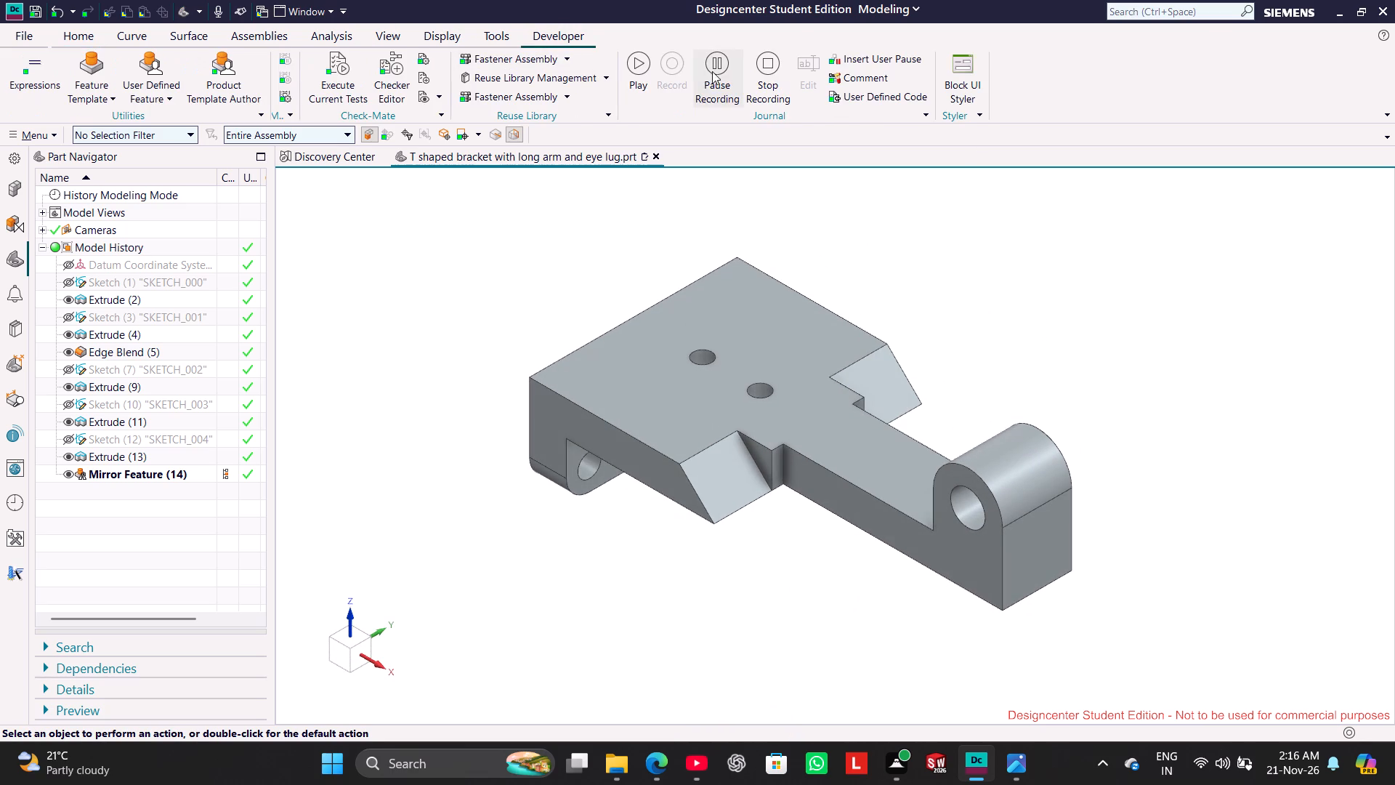
{"action": "left_click", "coordinate": [764, 74]}
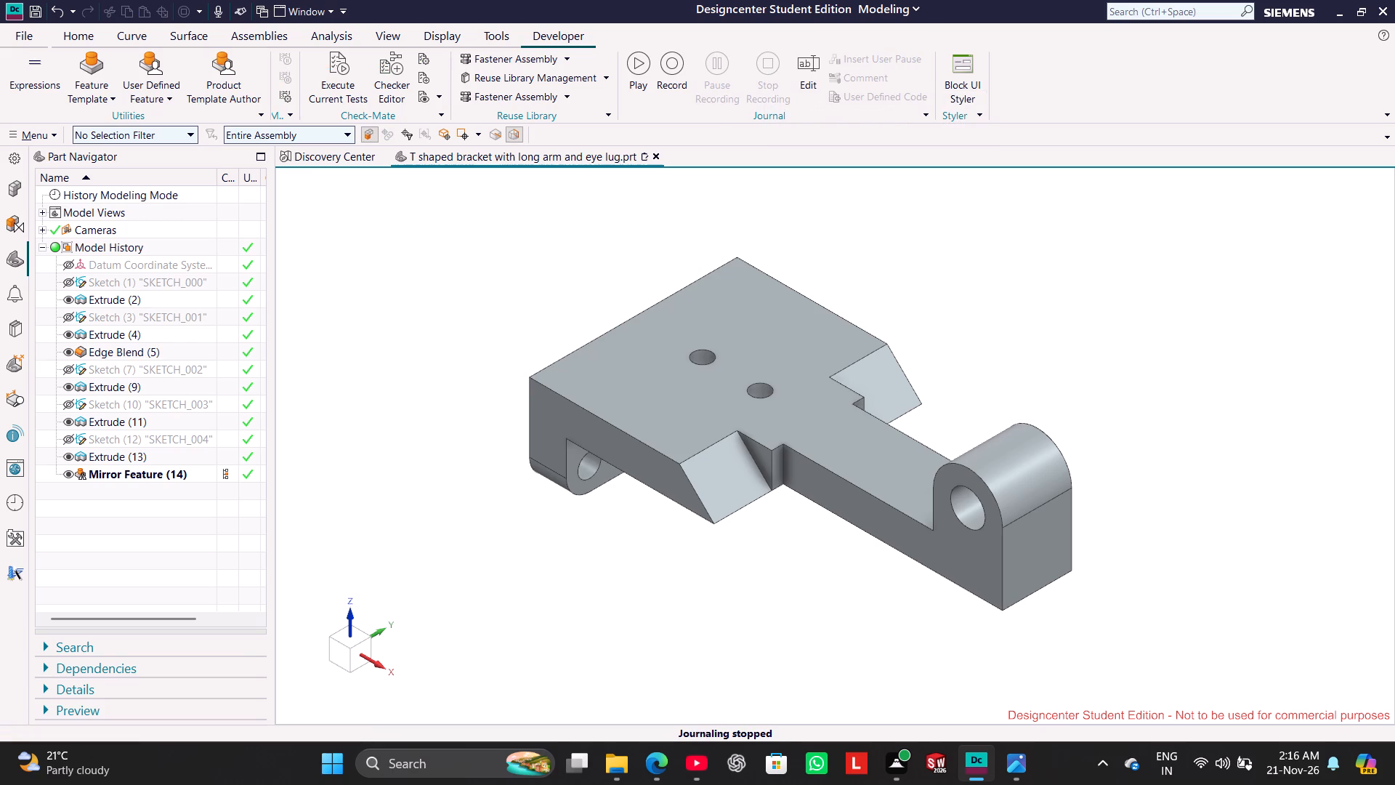
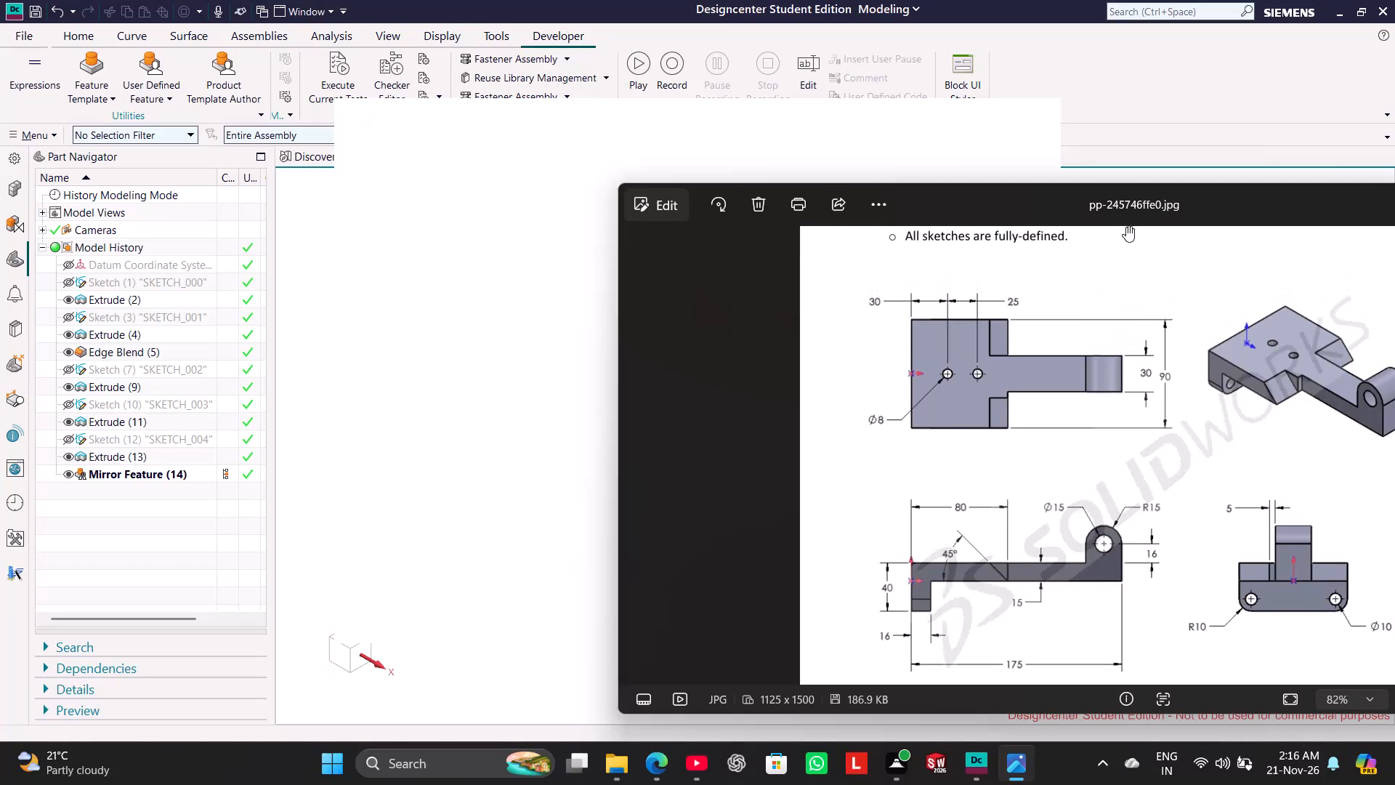
Close the reference drawing image and return to the bracket model.
{"action": "middle_click_drag", "start_coordinate": [1151, 205], "coordinate": [928, 231]}
{"action": "left_click_drag", "start_coordinate": [969, 201], "coordinate": [762, 208]}
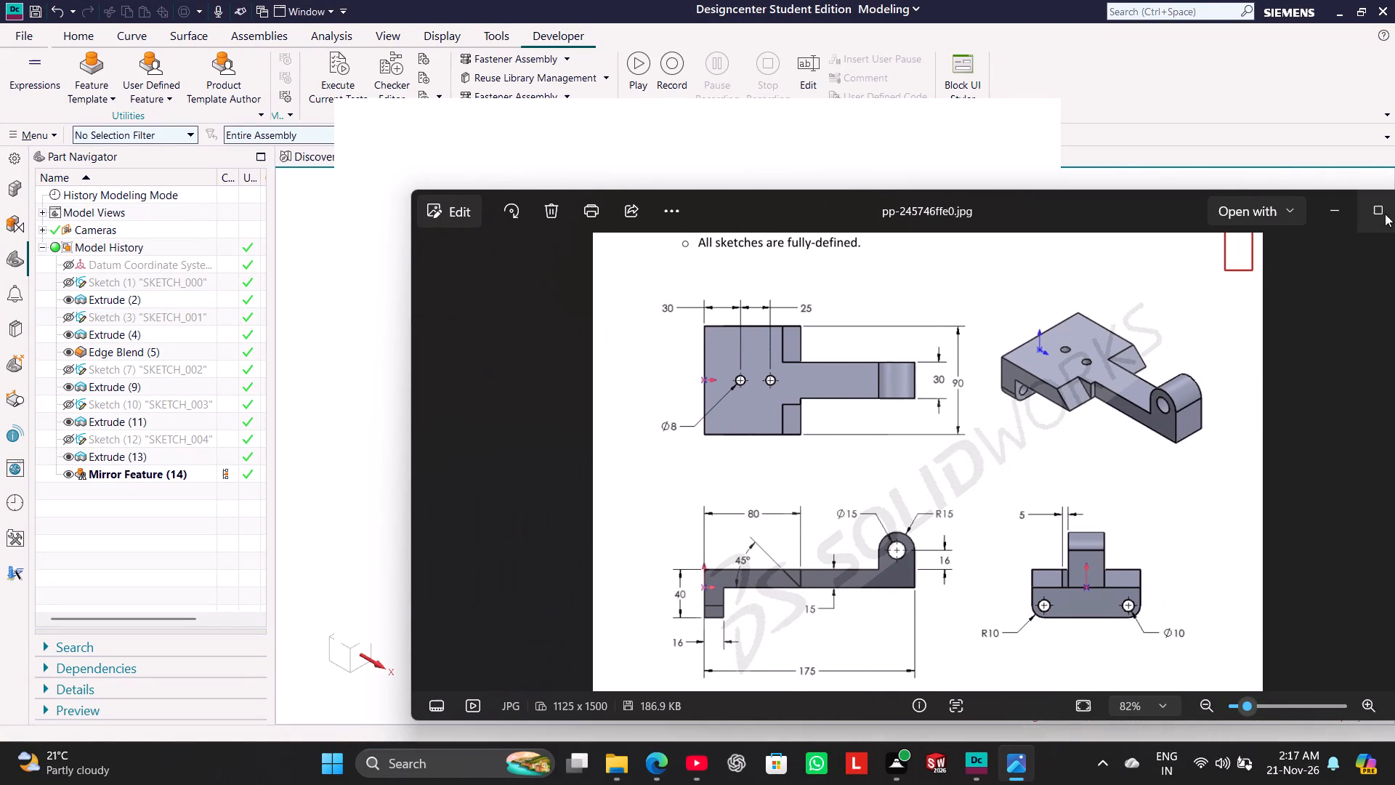
{"action": "left_click_drag", "start_coordinate": [811, 217], "coordinate": [555, 214]}
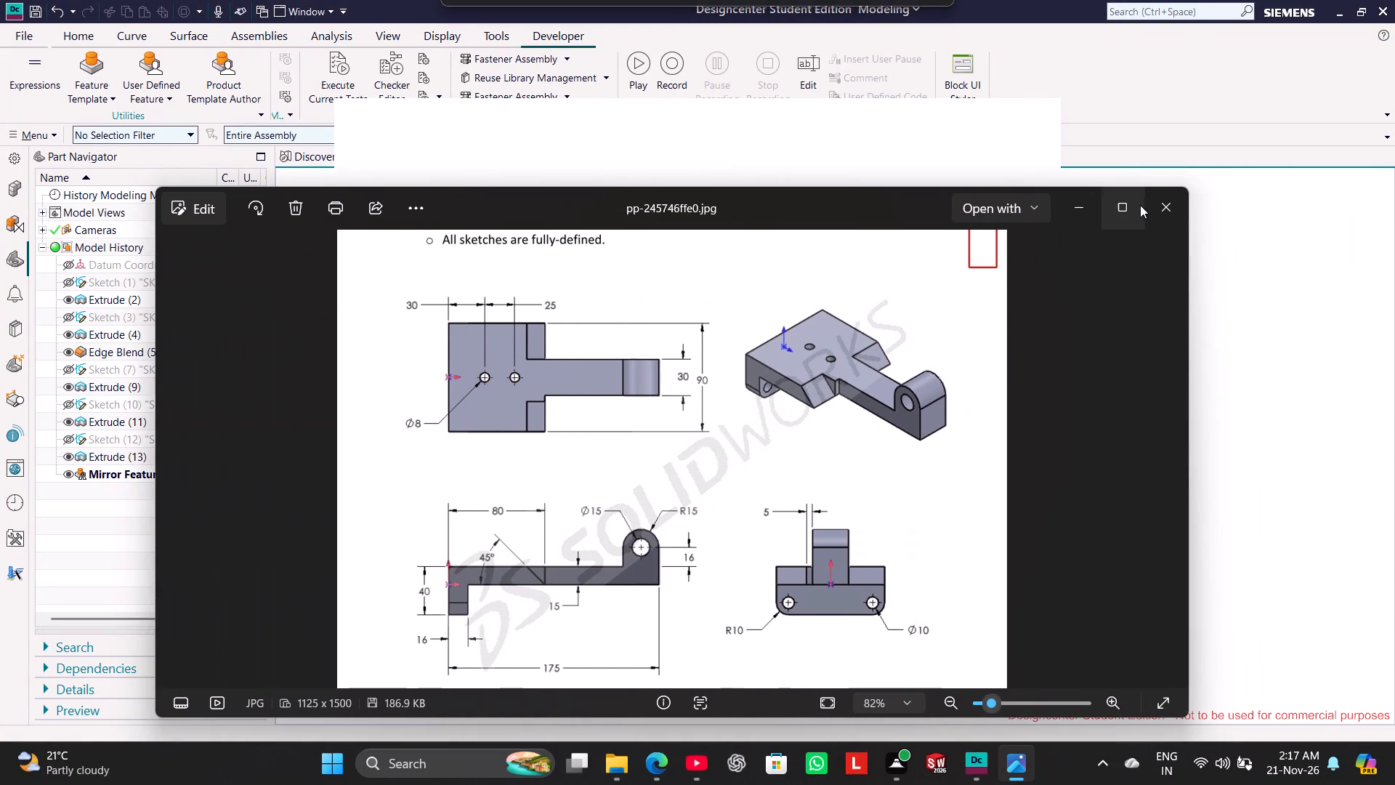
{"action": "left_click_drag", "start_coordinate": [1163, 206], "coordinate": [1153, 213]}
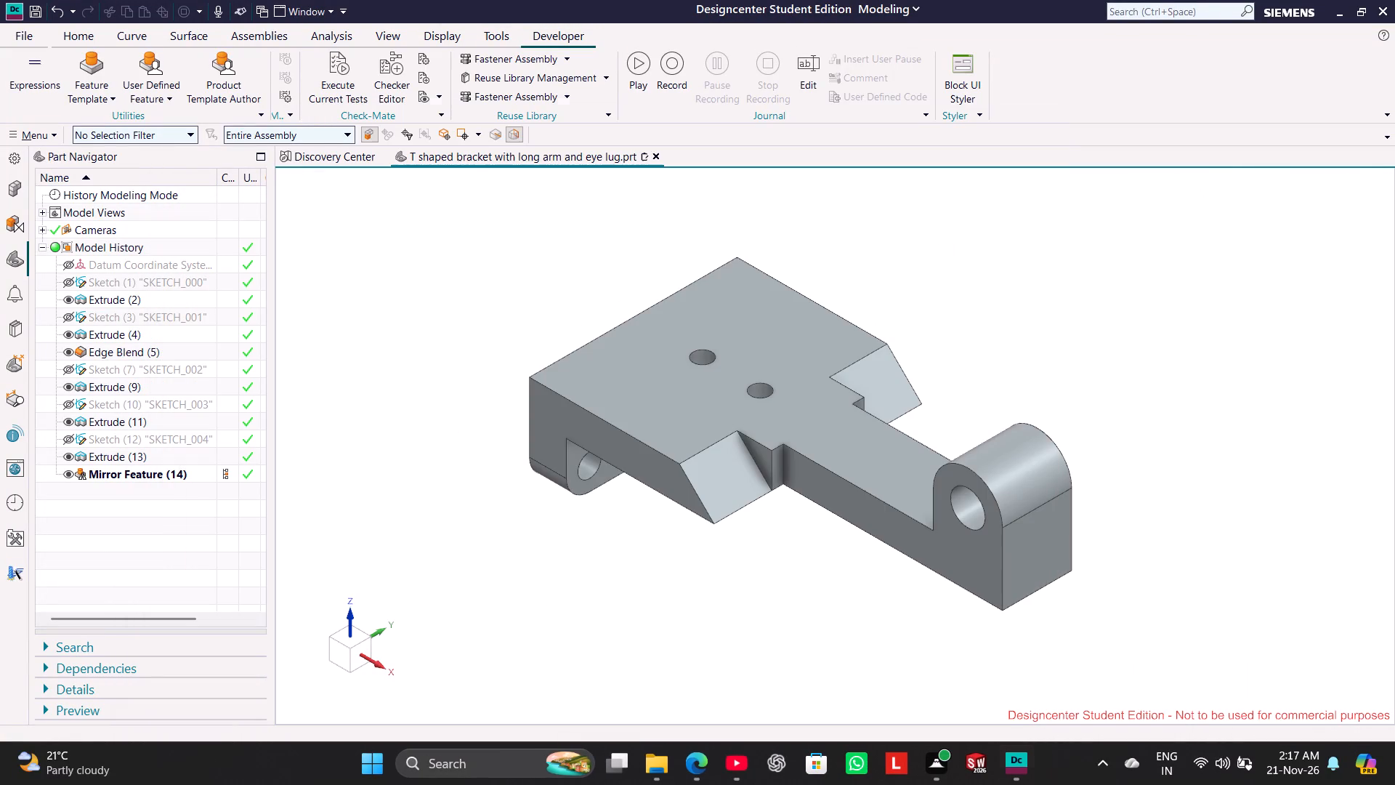
Inspect the bracket from above, below and behind, checking the corner cuts, flange holes and eye lug.
{"action": "left_click", "coordinate": [1184, 243]}
{"action": "middle_click_drag", "start_coordinate": [490, 355], "coordinate": [521, 326]}
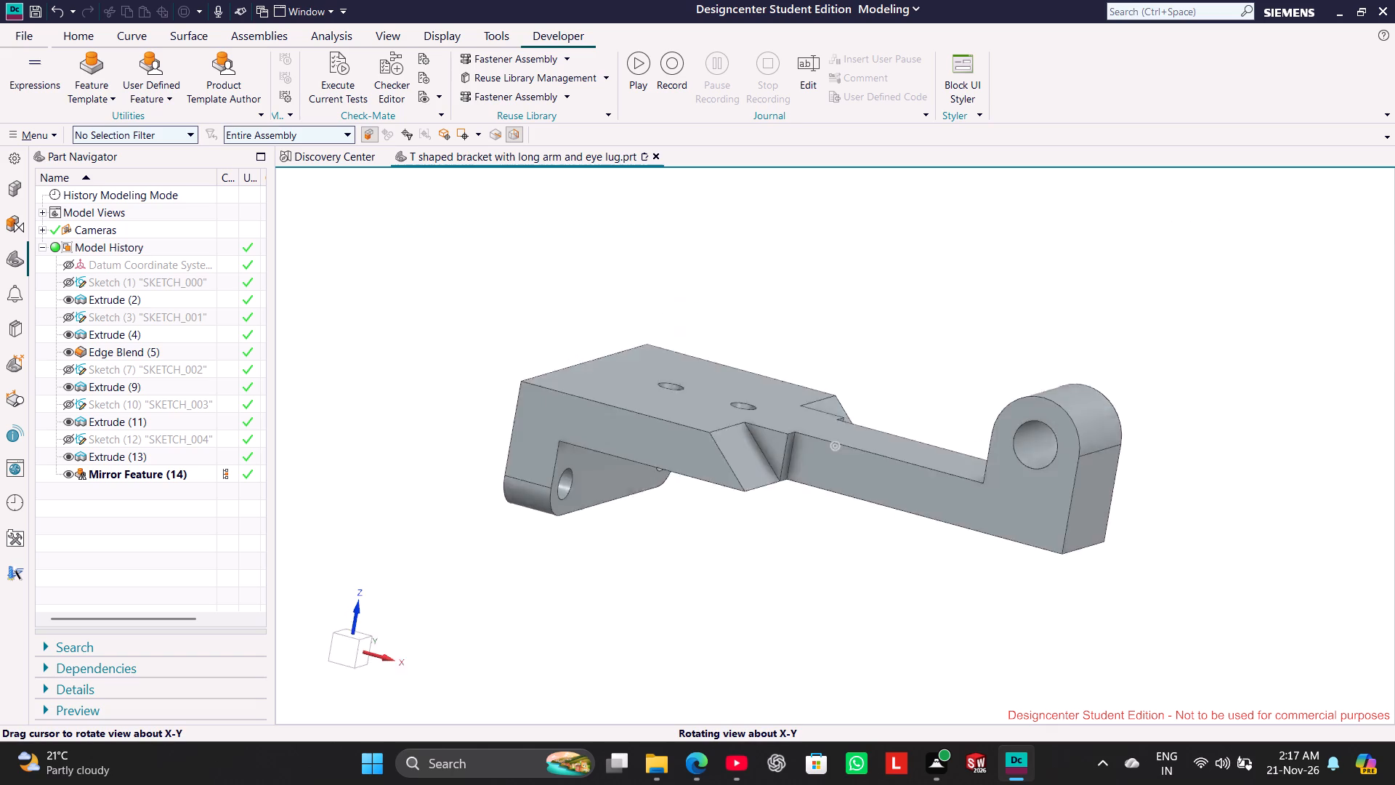
{"action": "middle_click_drag", "start_coordinate": [521, 326], "coordinate": [481, 362]}
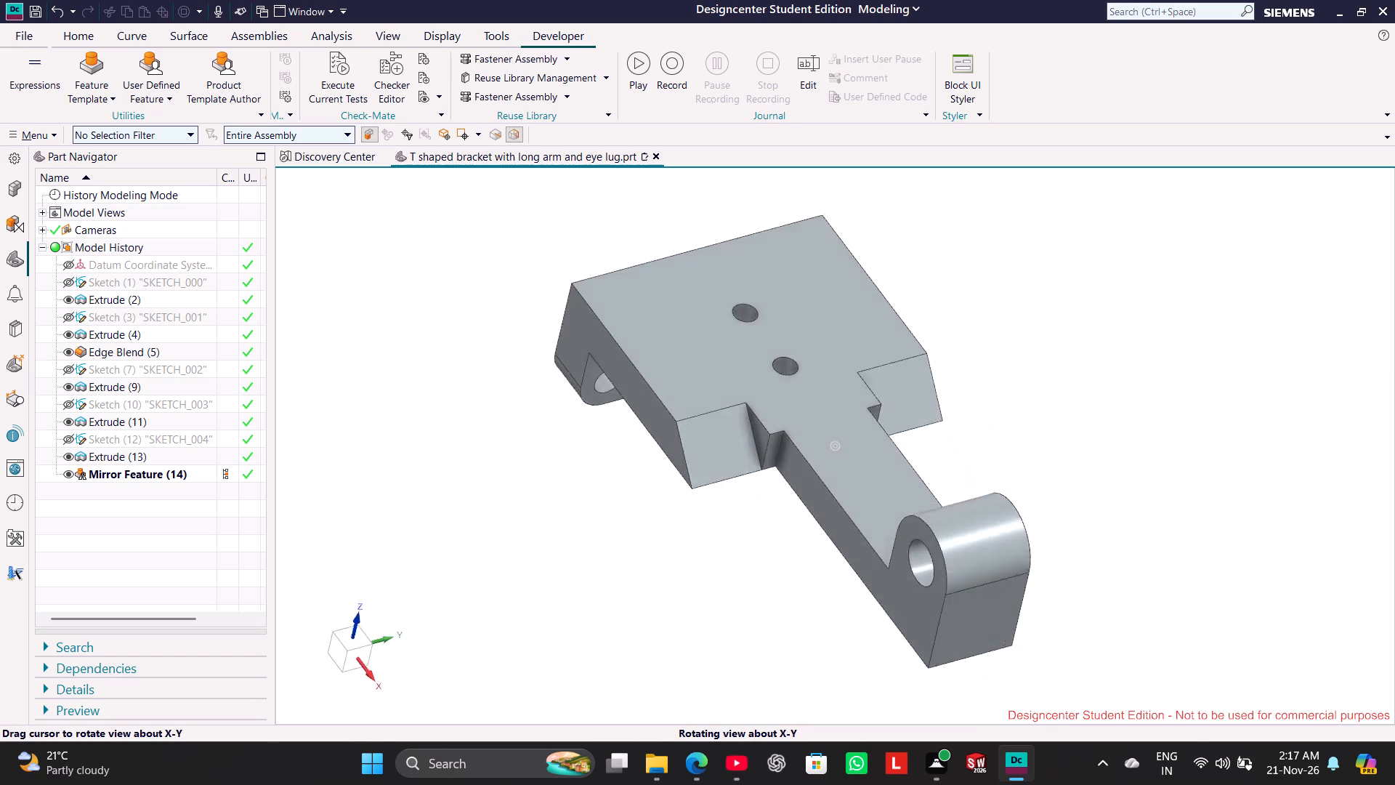
{"action": "middle_click_drag", "start_coordinate": [481, 362], "coordinate": [530, 373]}
{"action": "right_click_drag", "start_coordinate": [498, 387], "coordinate": [644, 258]}
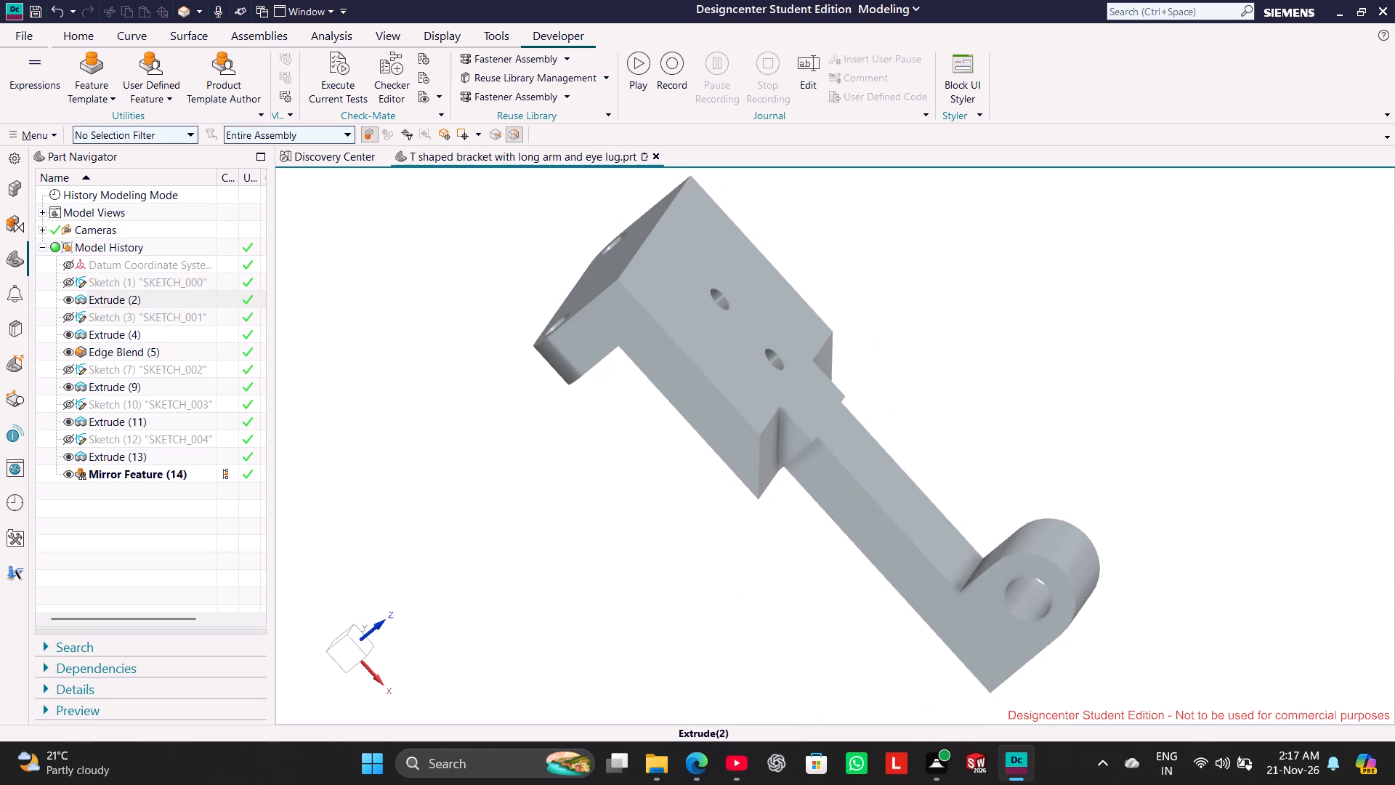
{"action": "right_click_drag", "start_coordinate": [479, 387], "coordinate": [593, 253]}
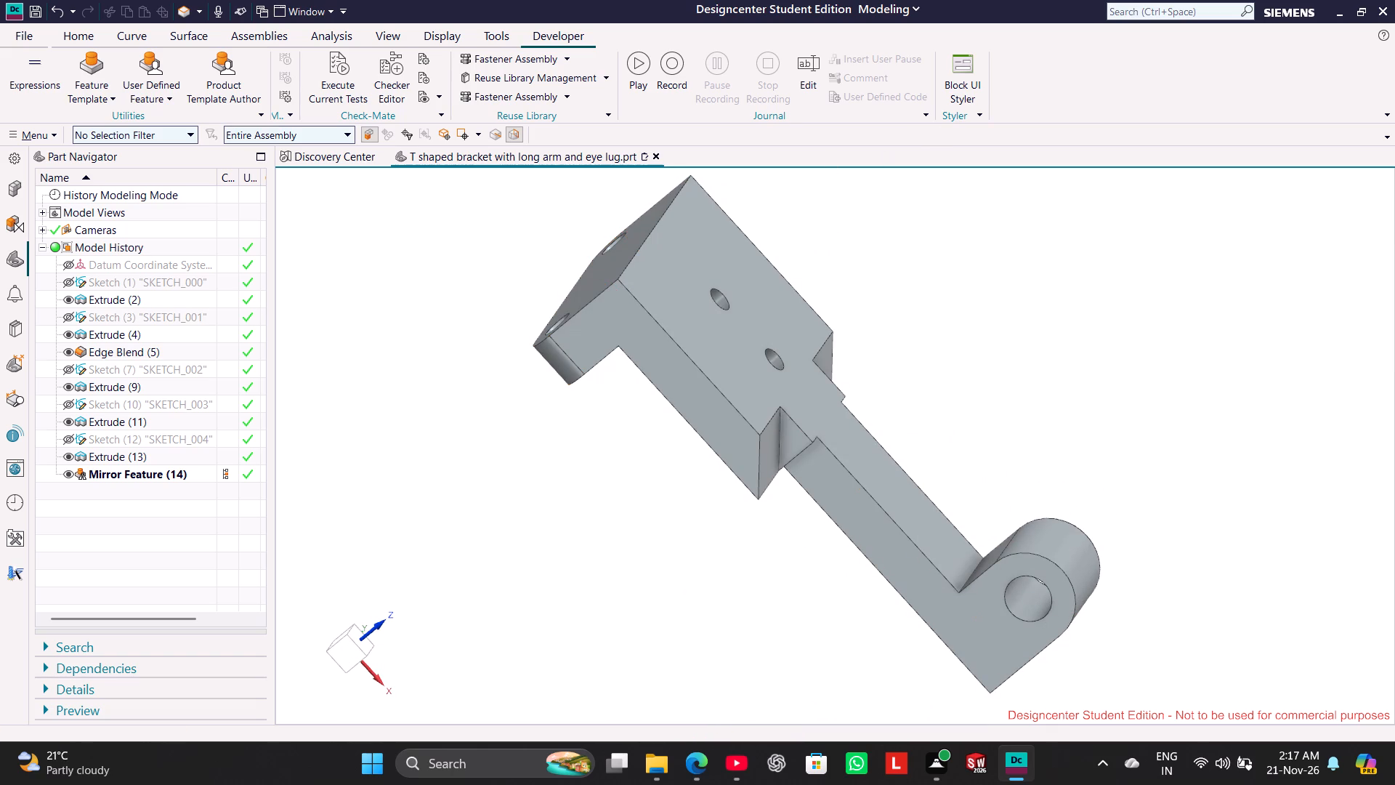
{"action": "left_click", "coordinate": [92, 36]}
{"action": "left_click", "coordinate": [865, 77]}
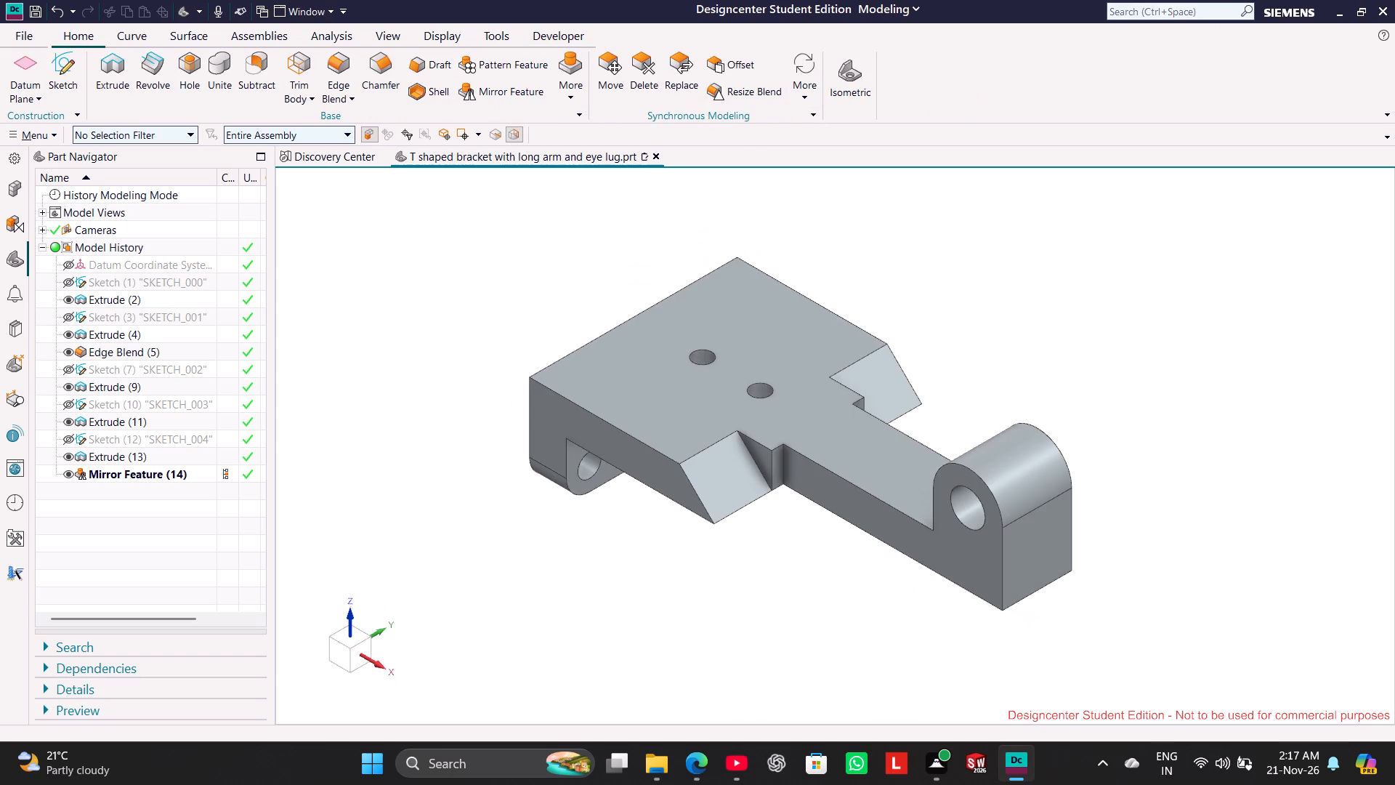
{"action": "middle_click_drag", "start_coordinate": [977, 365], "coordinate": [869, 342]}
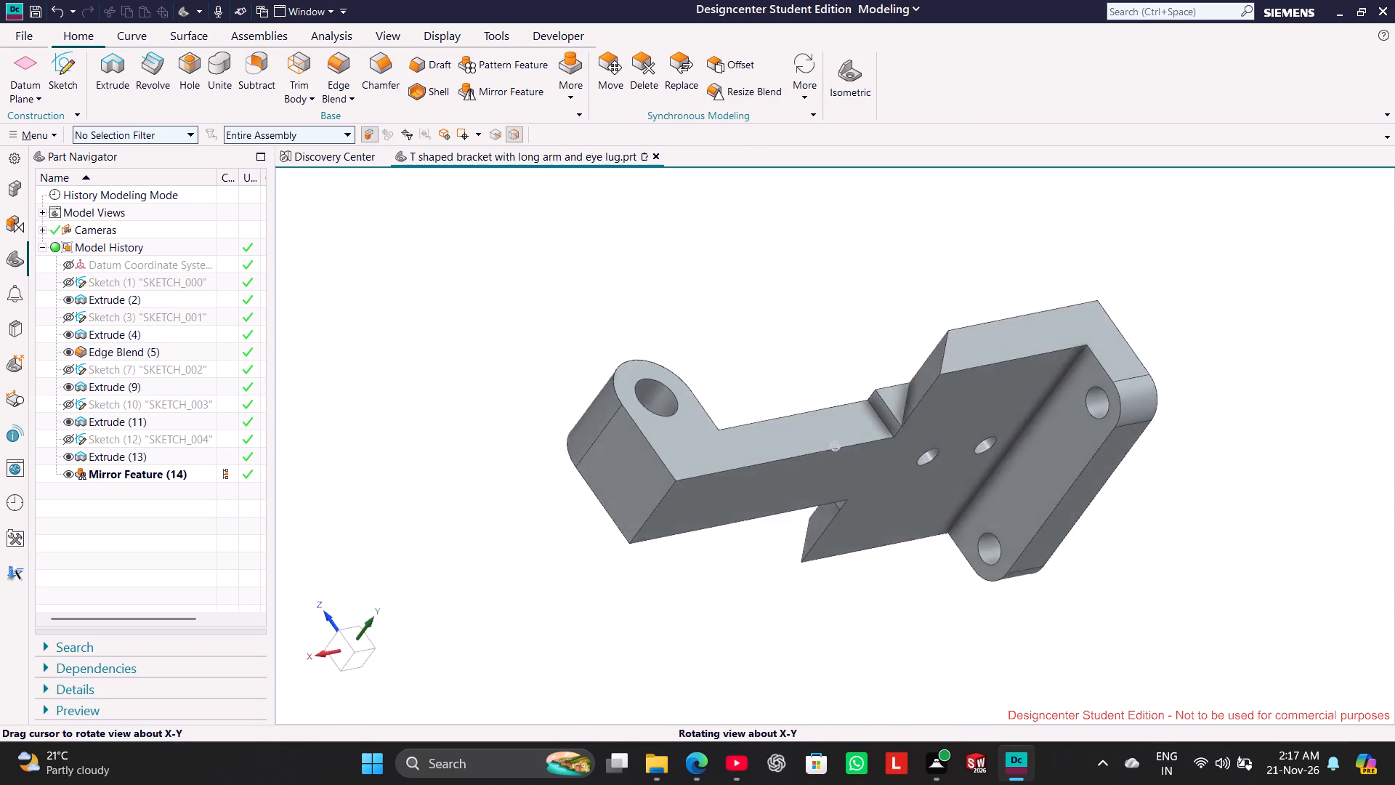
{"action": "middle_click_drag", "start_coordinate": [869, 342], "coordinate": [836, 296]}
{"action": "middle_click_drag", "start_coordinate": [852, 329], "coordinate": [826, 356]}
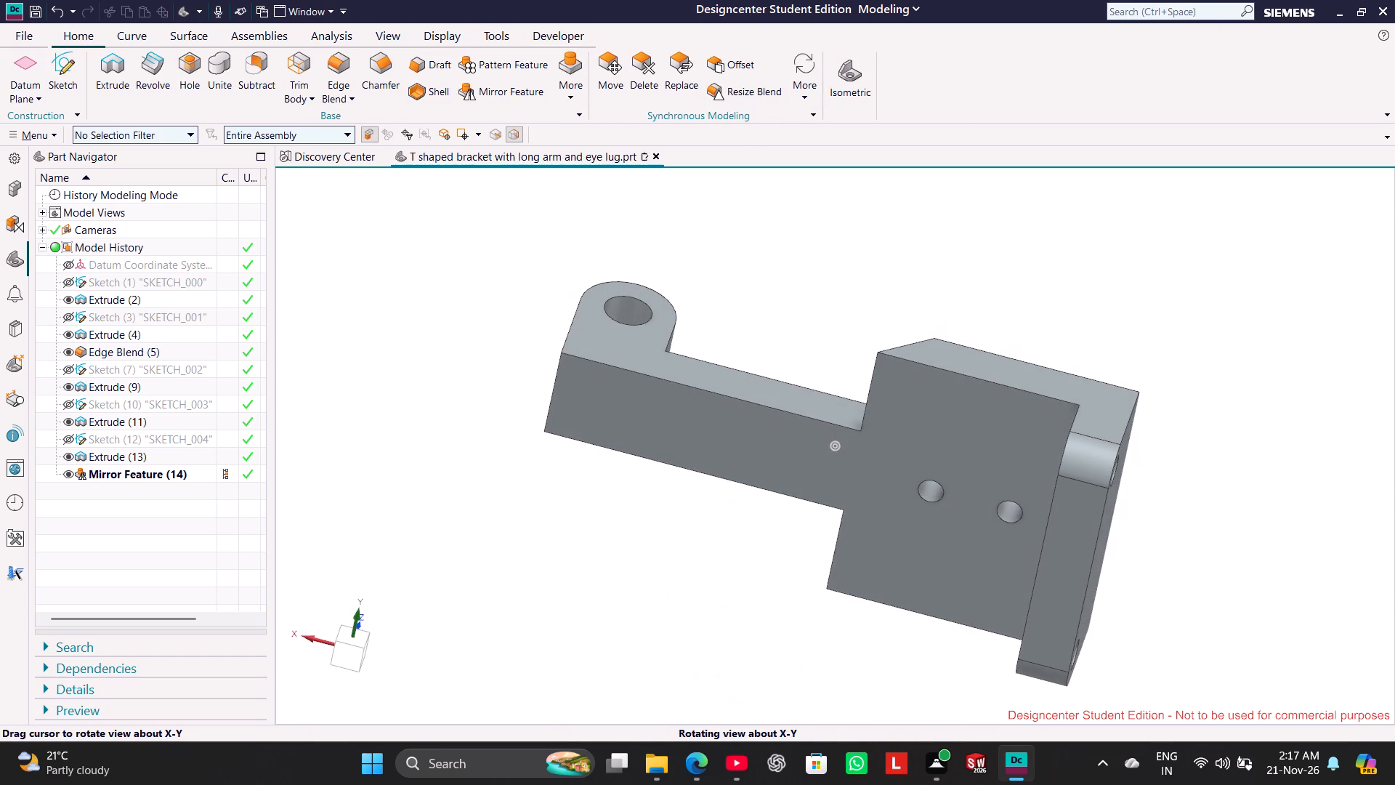
{"action": "middle_click_drag", "start_coordinate": [826, 356], "coordinate": [934, 424]}
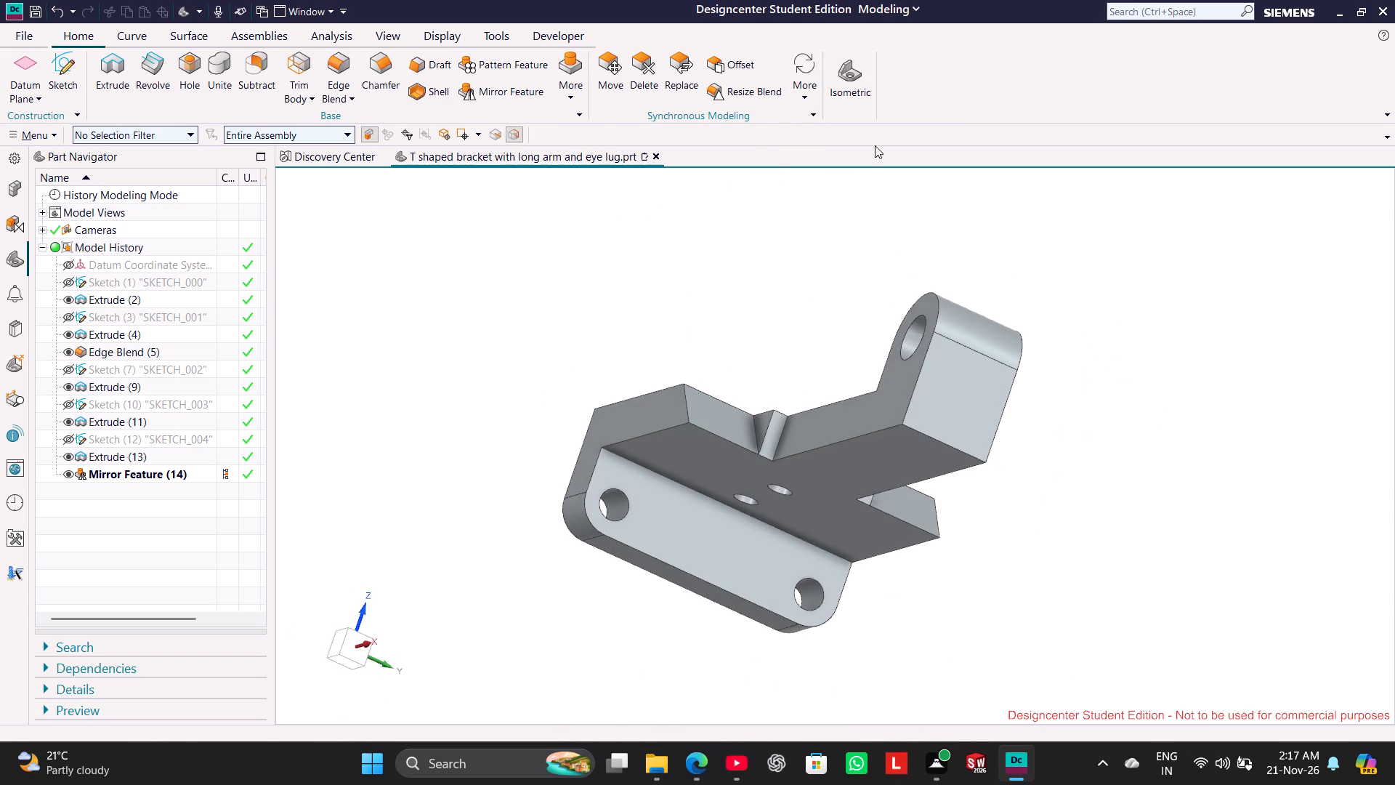
Open the flange hole cut extrusion for editing from the isometric view and set its end distance to 20 mm.
{"action": "left_click", "coordinate": [856, 94]}
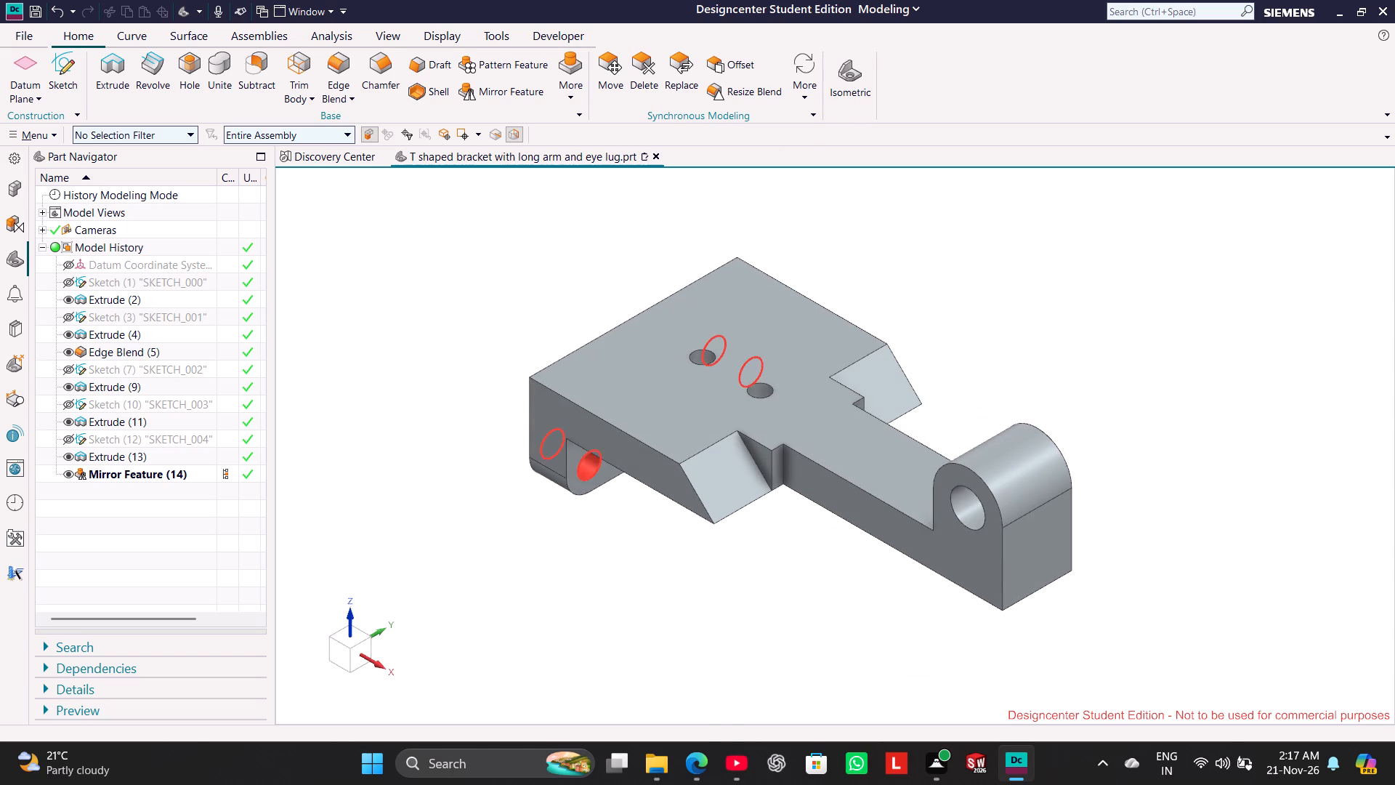
{"action": "left_click", "coordinate": [597, 464]}
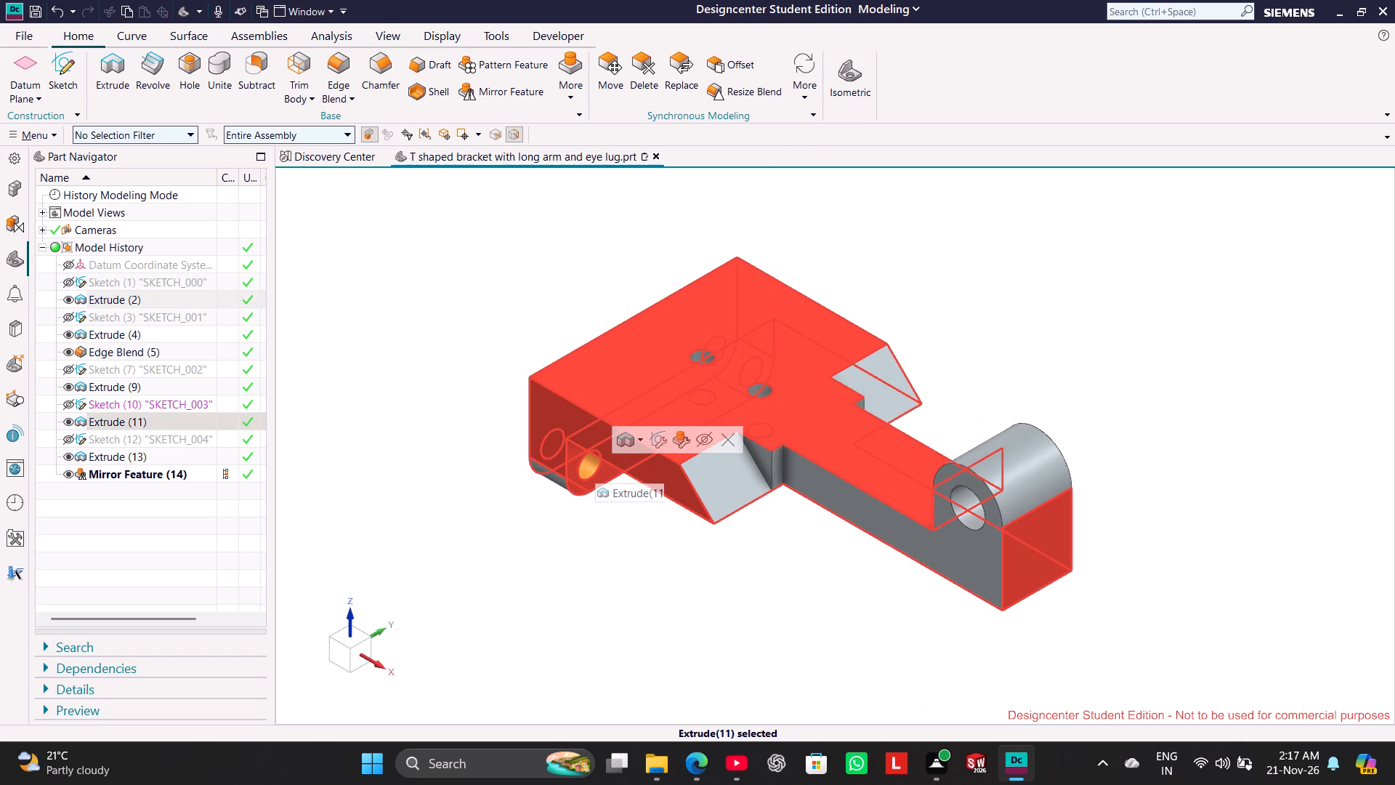
{"action": "left_click", "coordinate": [680, 448]}
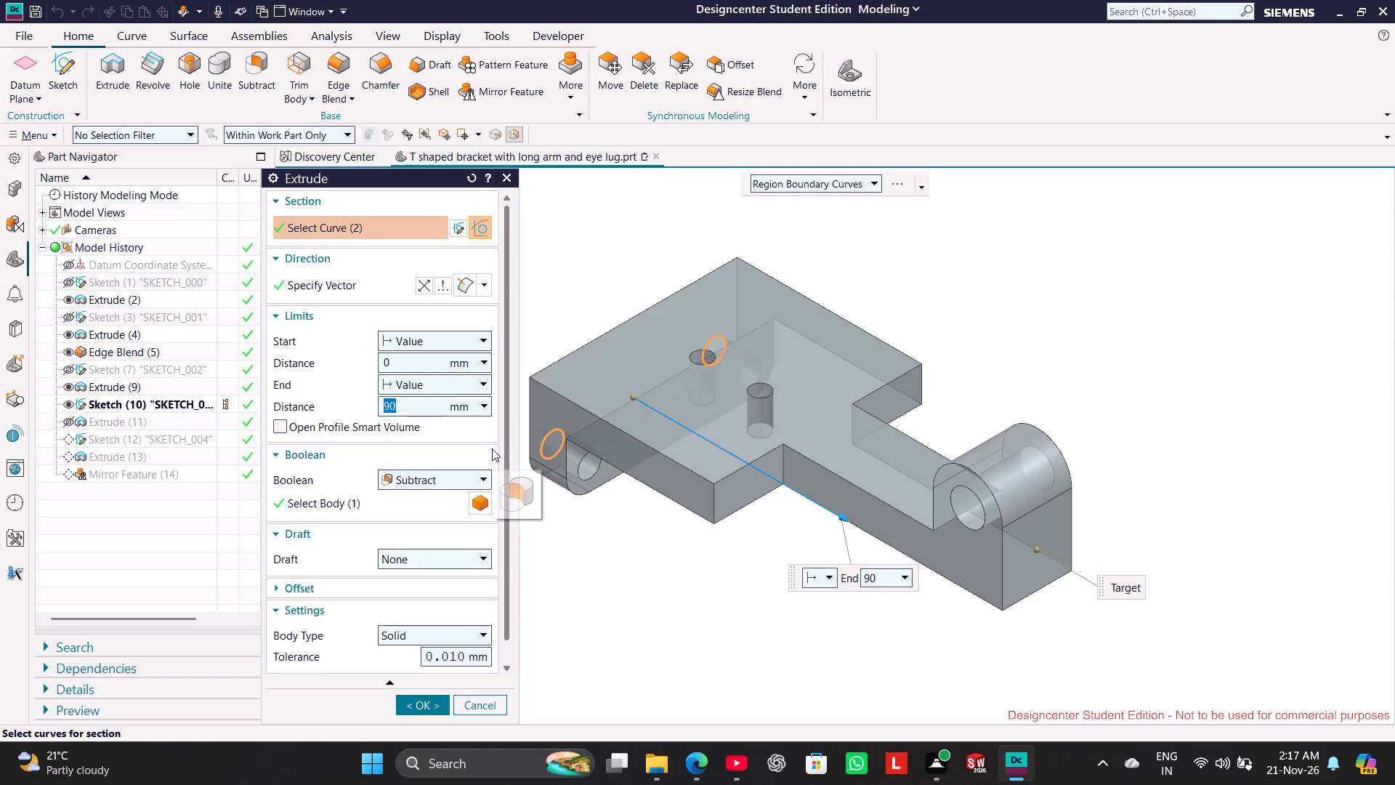
{"action": "left_click", "coordinate": [484, 400]}
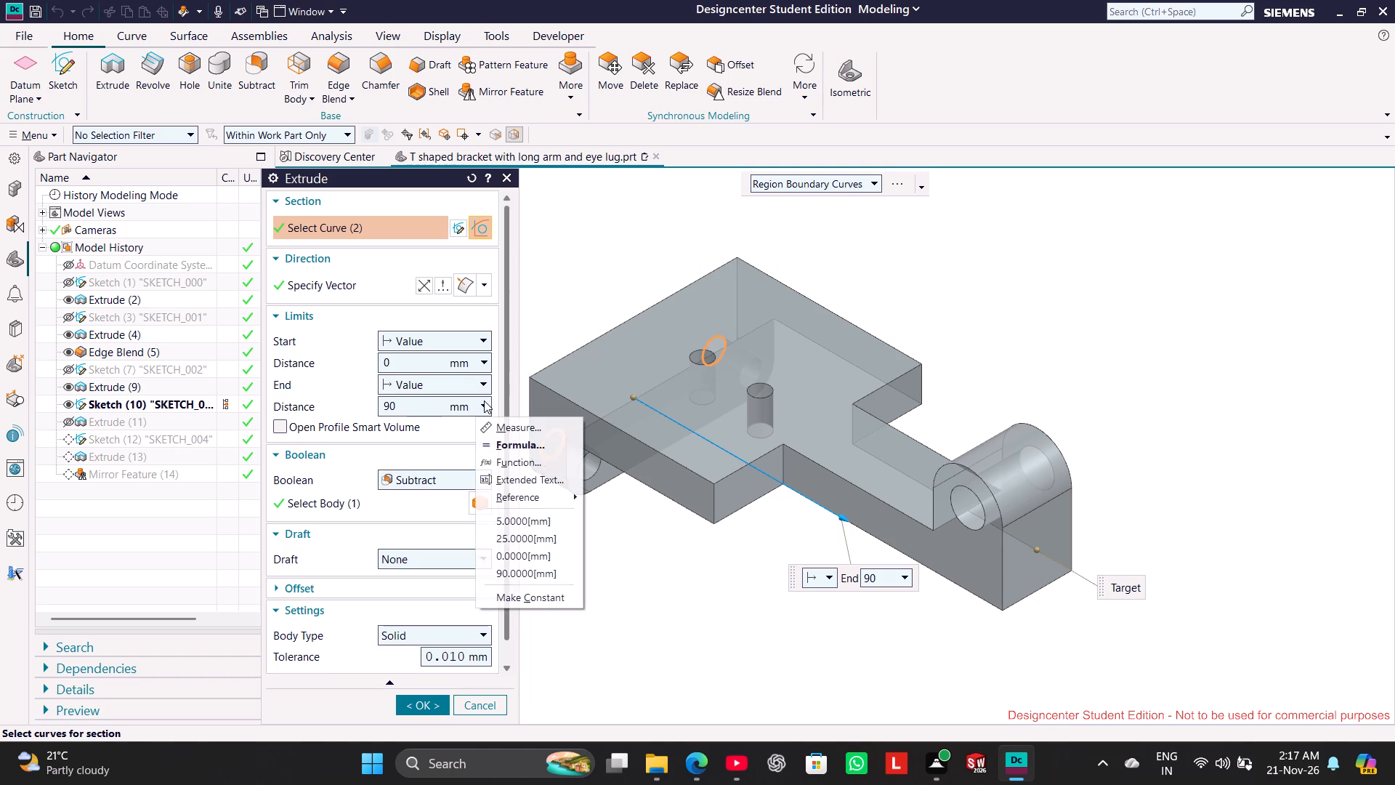
{"action": "left_click", "coordinate": [484, 400]}
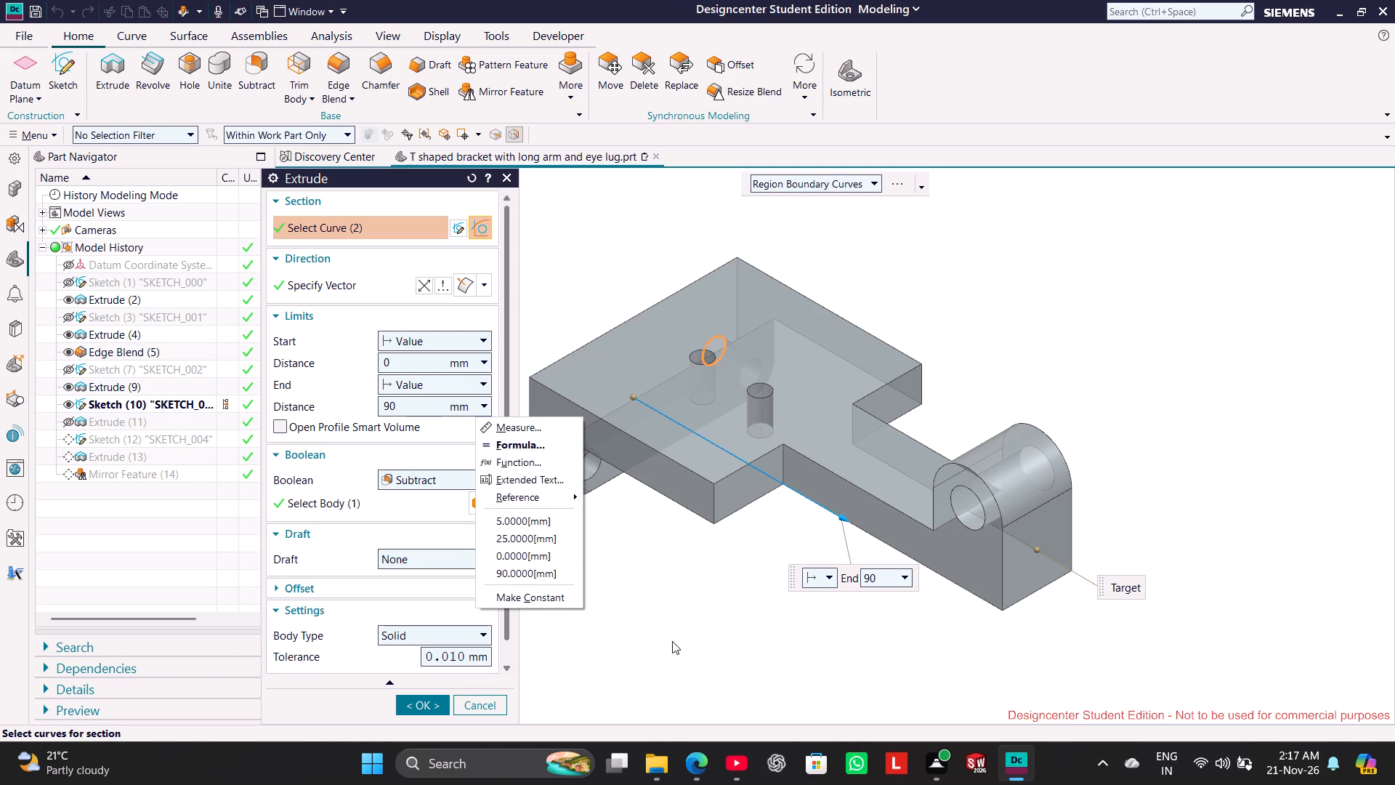
{"action": "left_click", "coordinate": [680, 640]}
{"action": "middle_click_drag", "start_coordinate": [684, 617], "coordinate": [704, 552]}
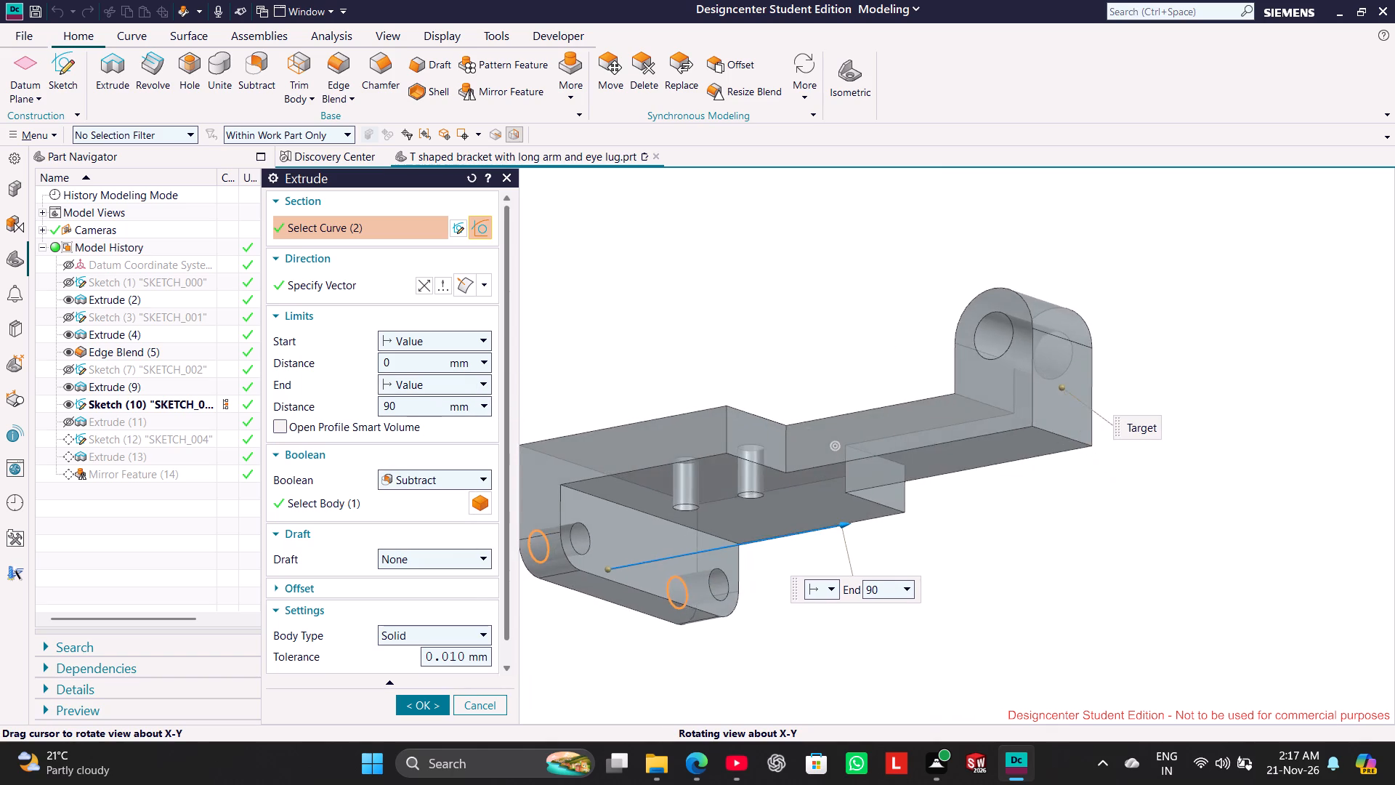
{"action": "middle_click_drag", "start_coordinate": [704, 552], "coordinate": [715, 560]}
{"action": "double_click", "coordinate": [408, 403]}
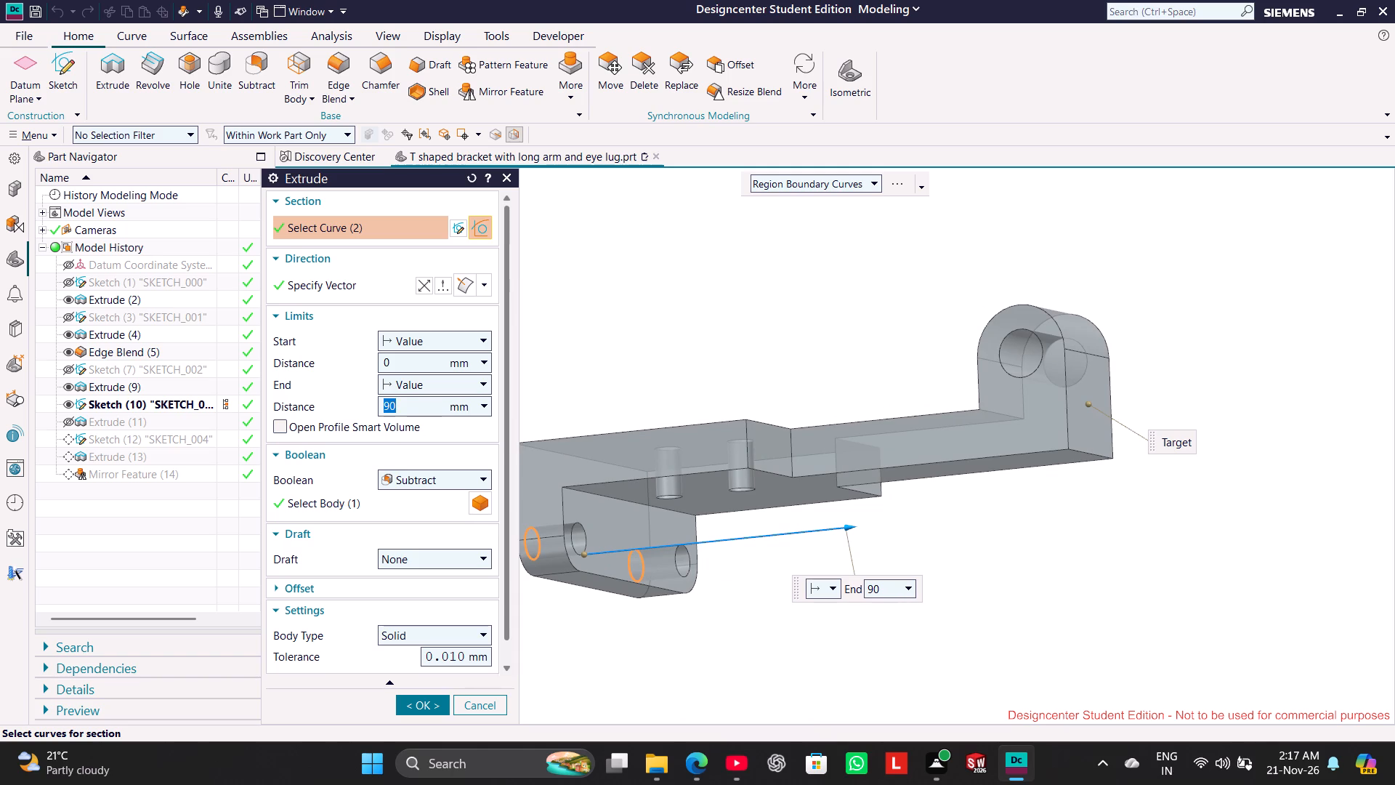
{"action": "type", "text": "20"}
{"action": "key", "text": "Return"}
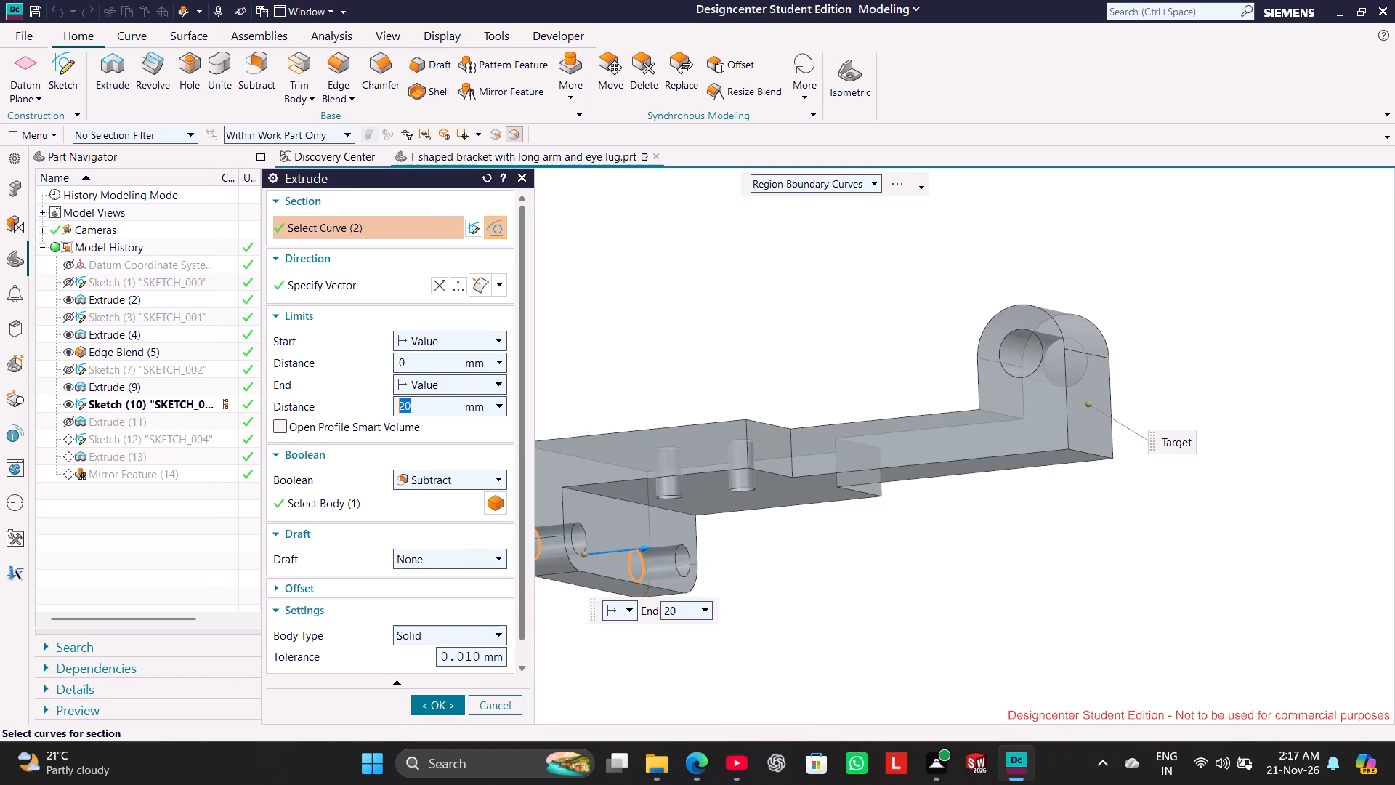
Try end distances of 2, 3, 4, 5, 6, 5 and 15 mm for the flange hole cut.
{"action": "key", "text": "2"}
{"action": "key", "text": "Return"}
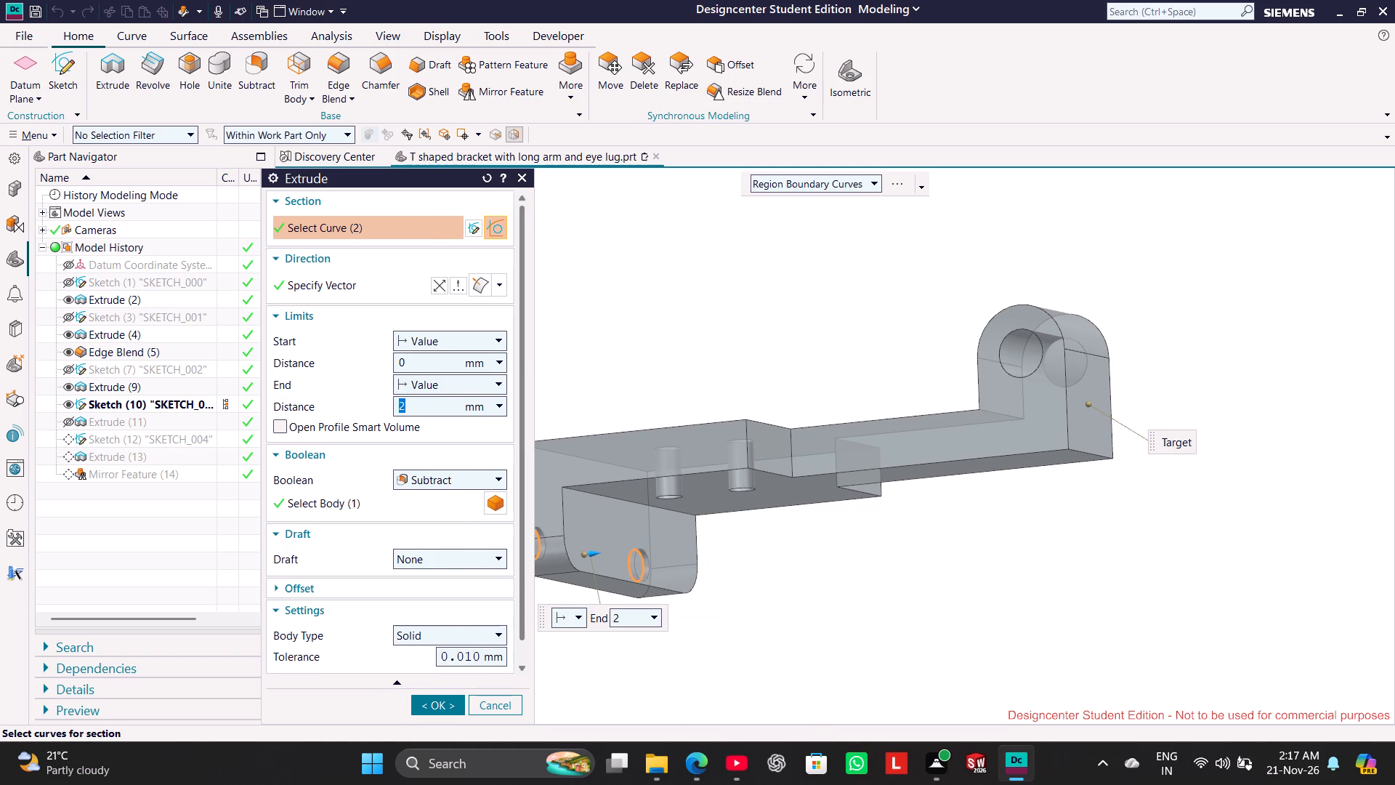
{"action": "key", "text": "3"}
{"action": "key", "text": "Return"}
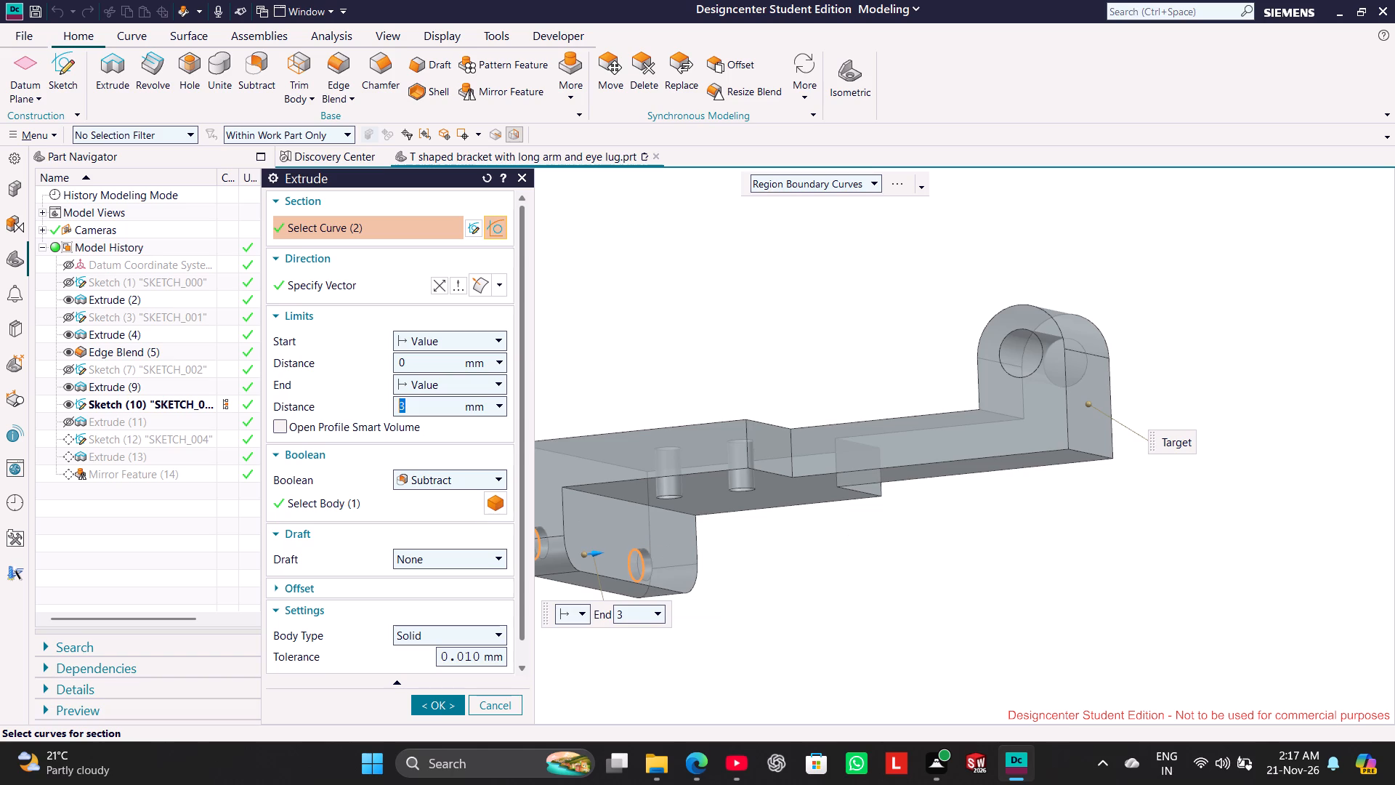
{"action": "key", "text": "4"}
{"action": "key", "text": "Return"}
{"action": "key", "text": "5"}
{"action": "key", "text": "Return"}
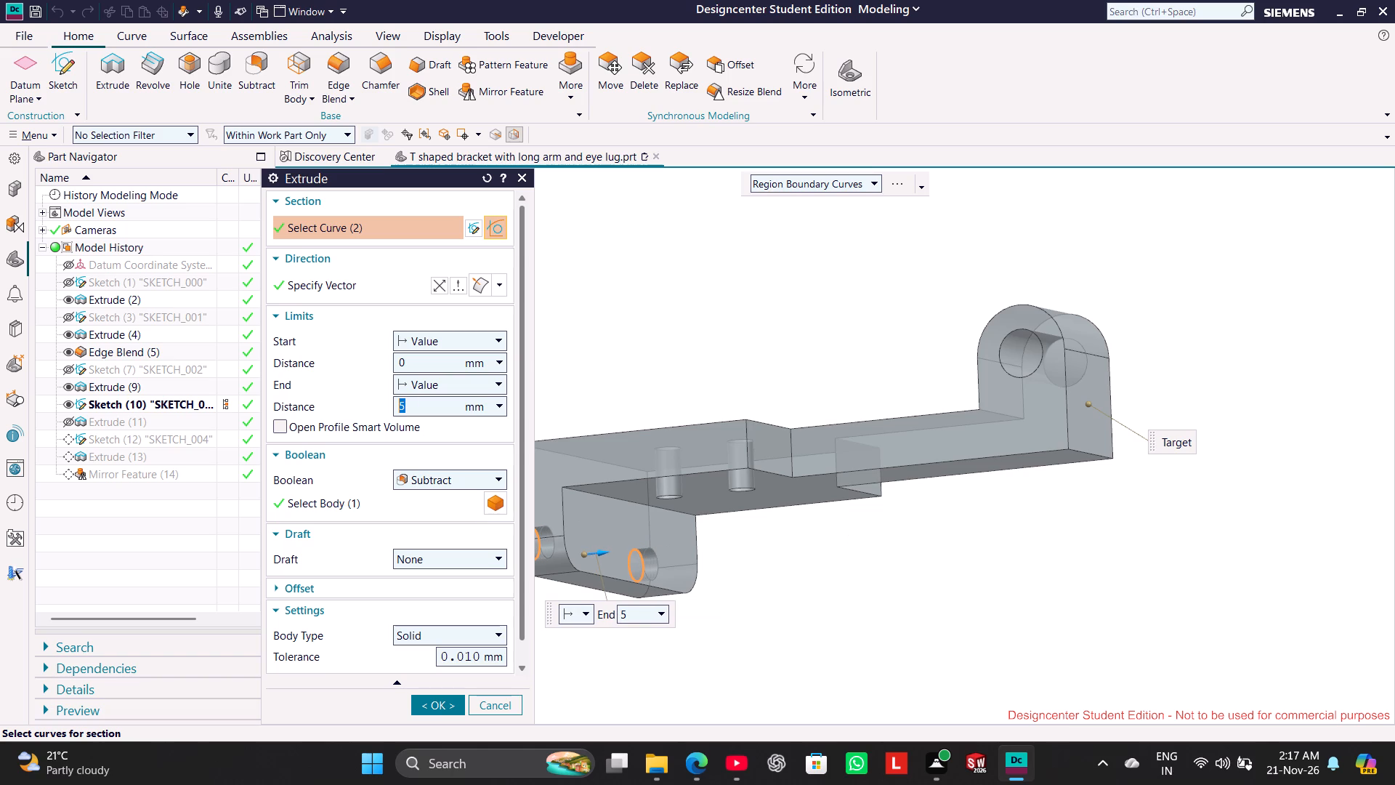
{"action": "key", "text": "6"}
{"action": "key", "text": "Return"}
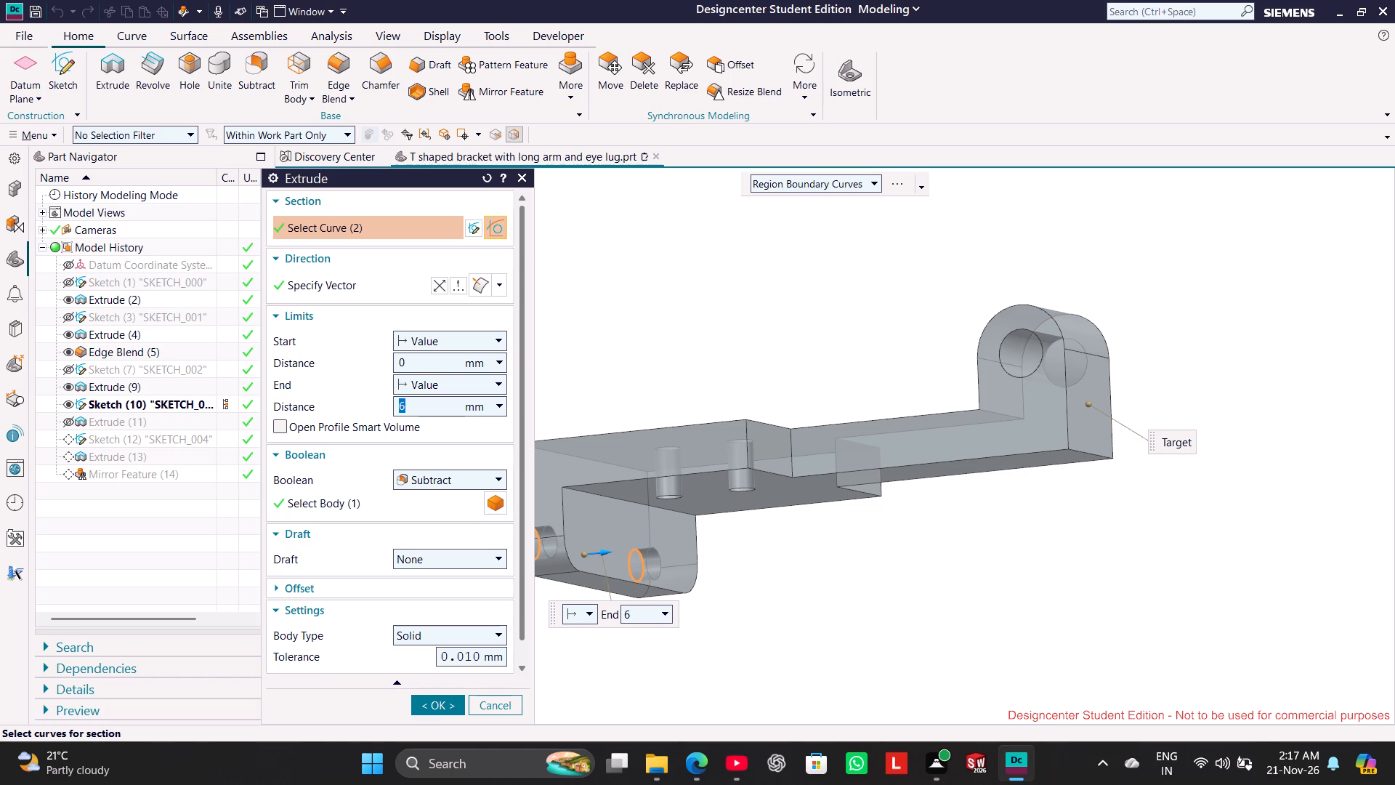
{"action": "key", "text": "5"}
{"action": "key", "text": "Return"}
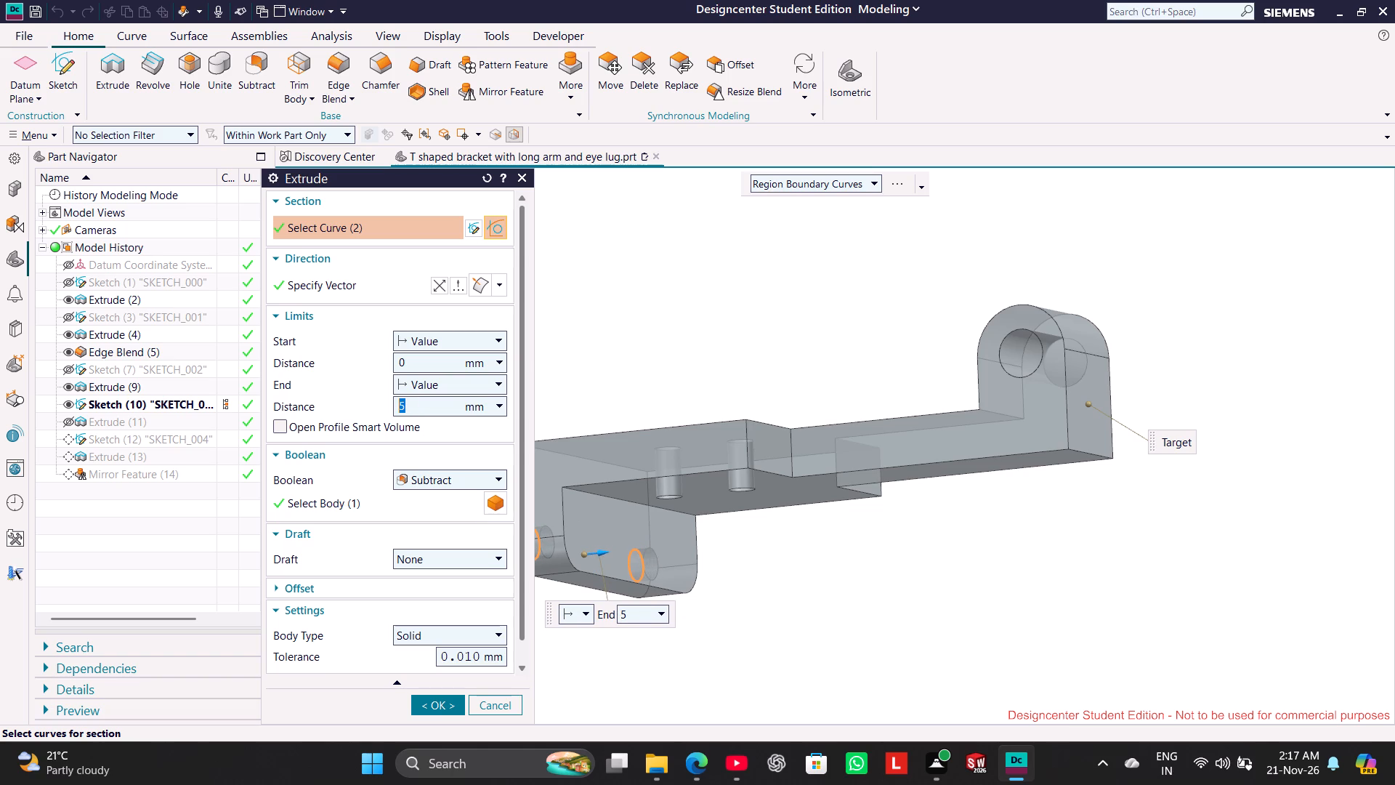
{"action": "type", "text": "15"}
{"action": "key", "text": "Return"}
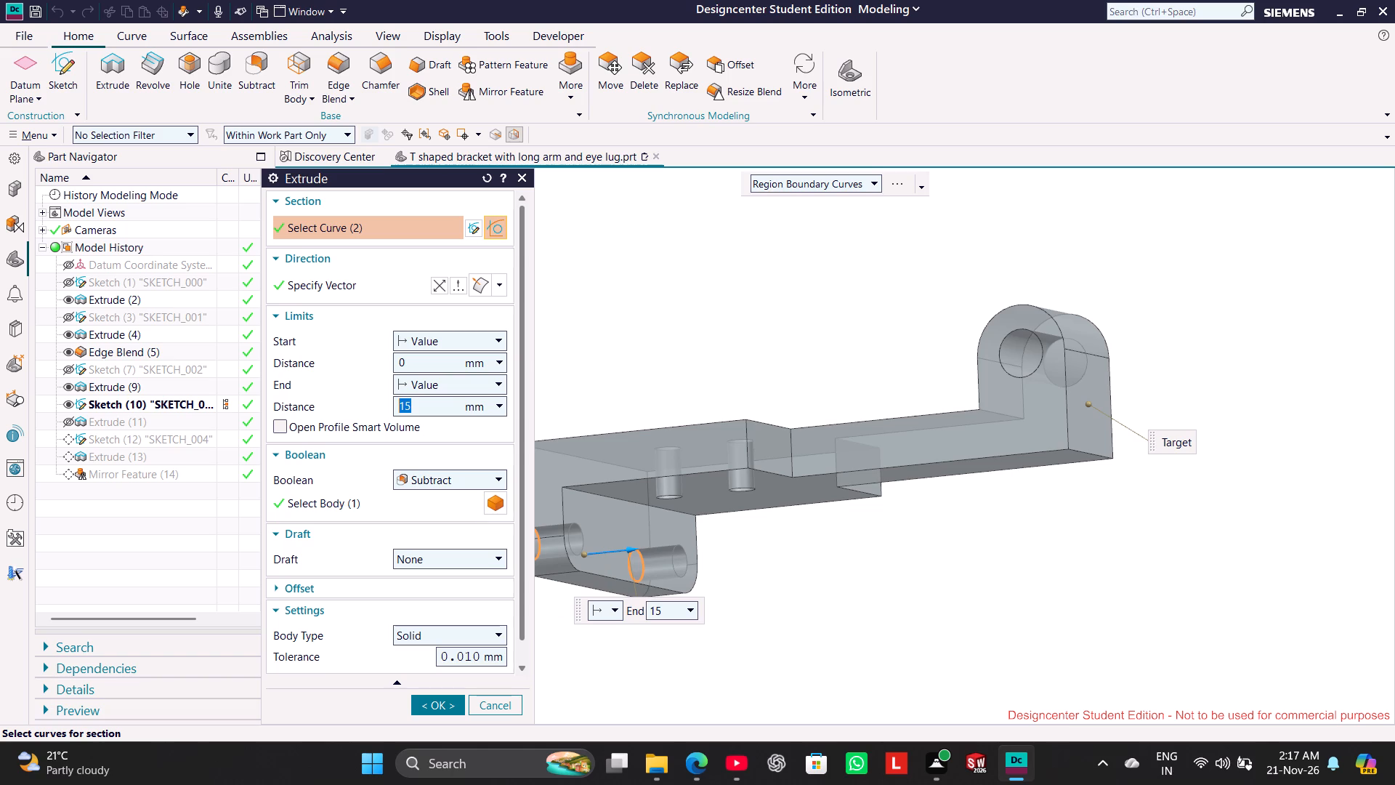
Set the flange hole cut's end distance to 16 mm and finish editing the extrusion.
{"action": "middle_click_drag", "start_coordinate": [777, 610], "coordinate": [822, 639]}
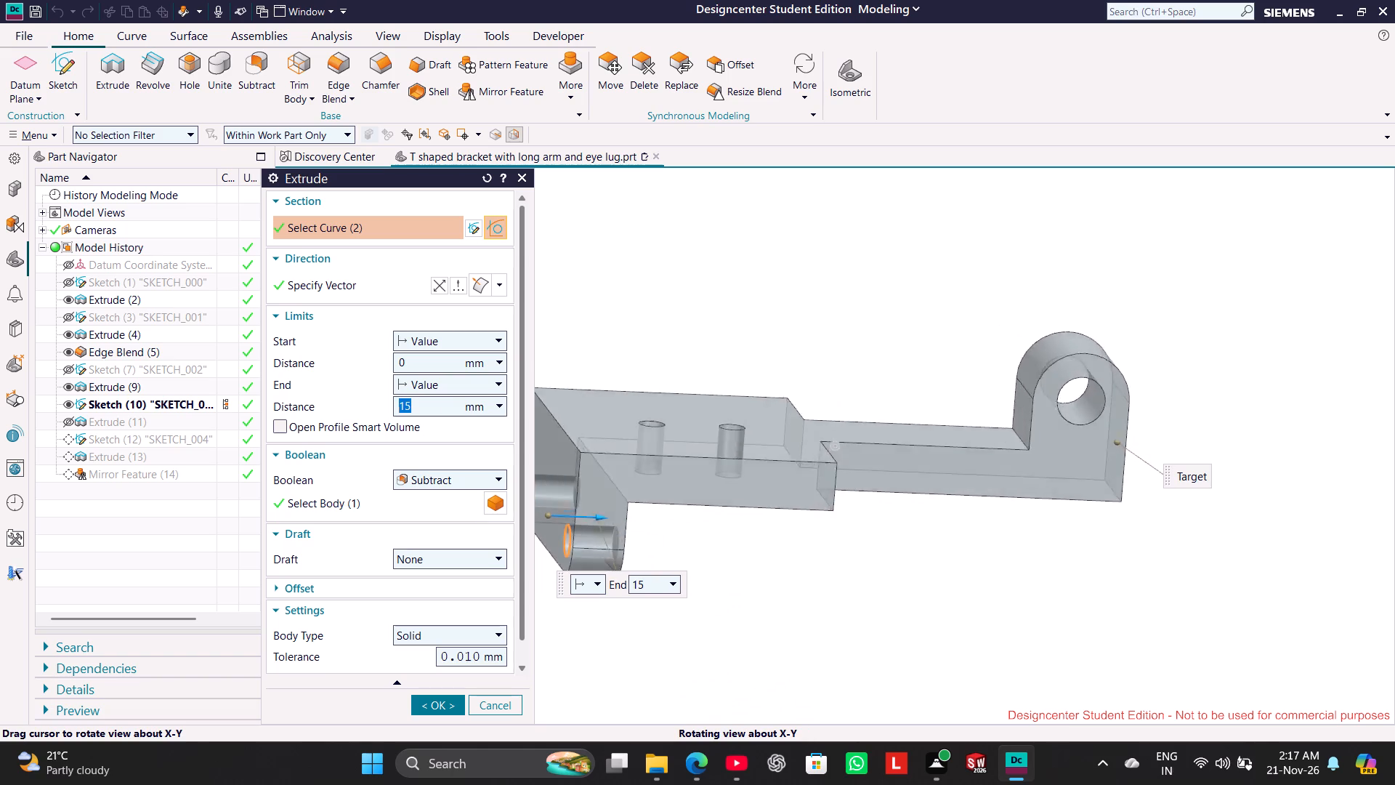
{"action": "middle_click_drag", "start_coordinate": [822, 639], "coordinate": [815, 628]}
{"action": "type", "text": "16"}
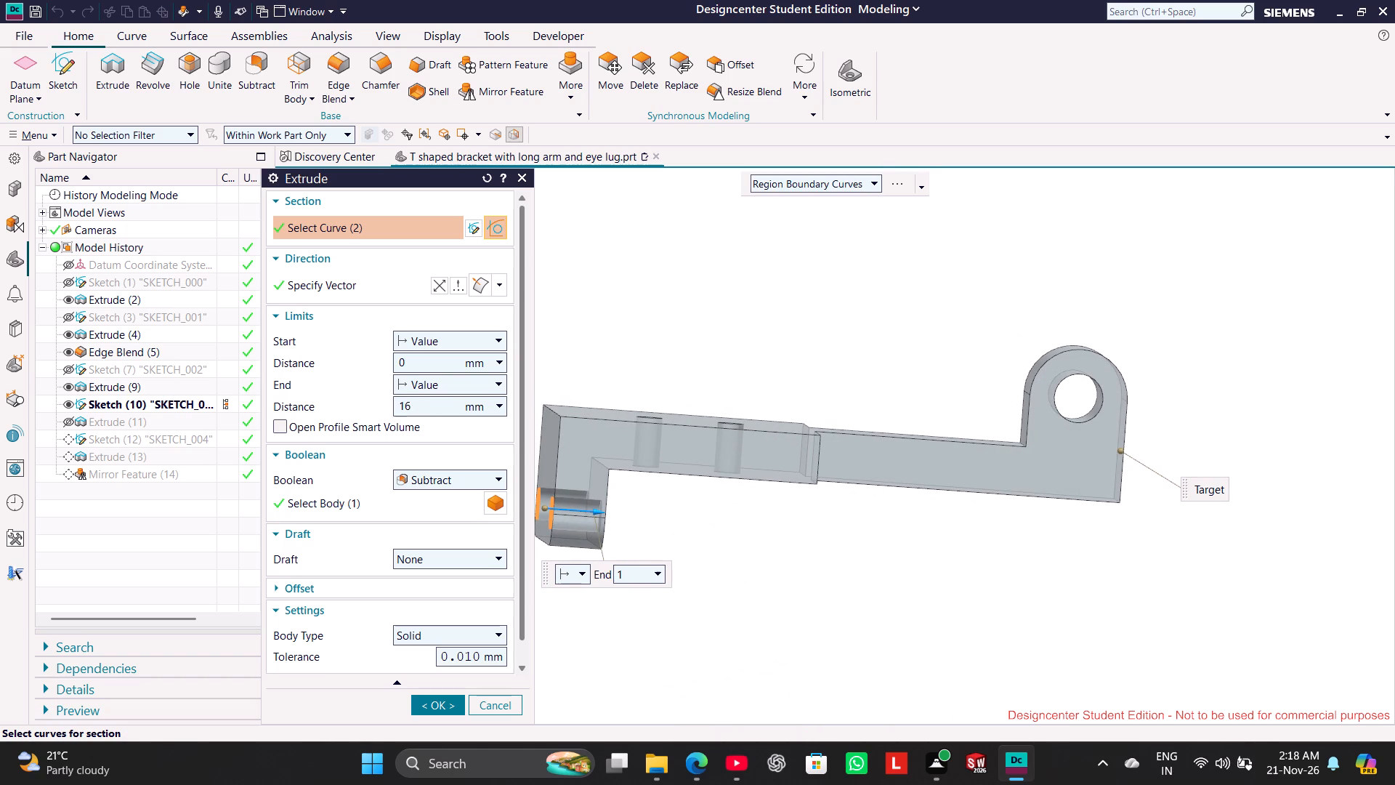
{"action": "key", "text": "Return"}
{"action": "middle_click_drag", "start_coordinate": [782, 605], "coordinate": [721, 600]}
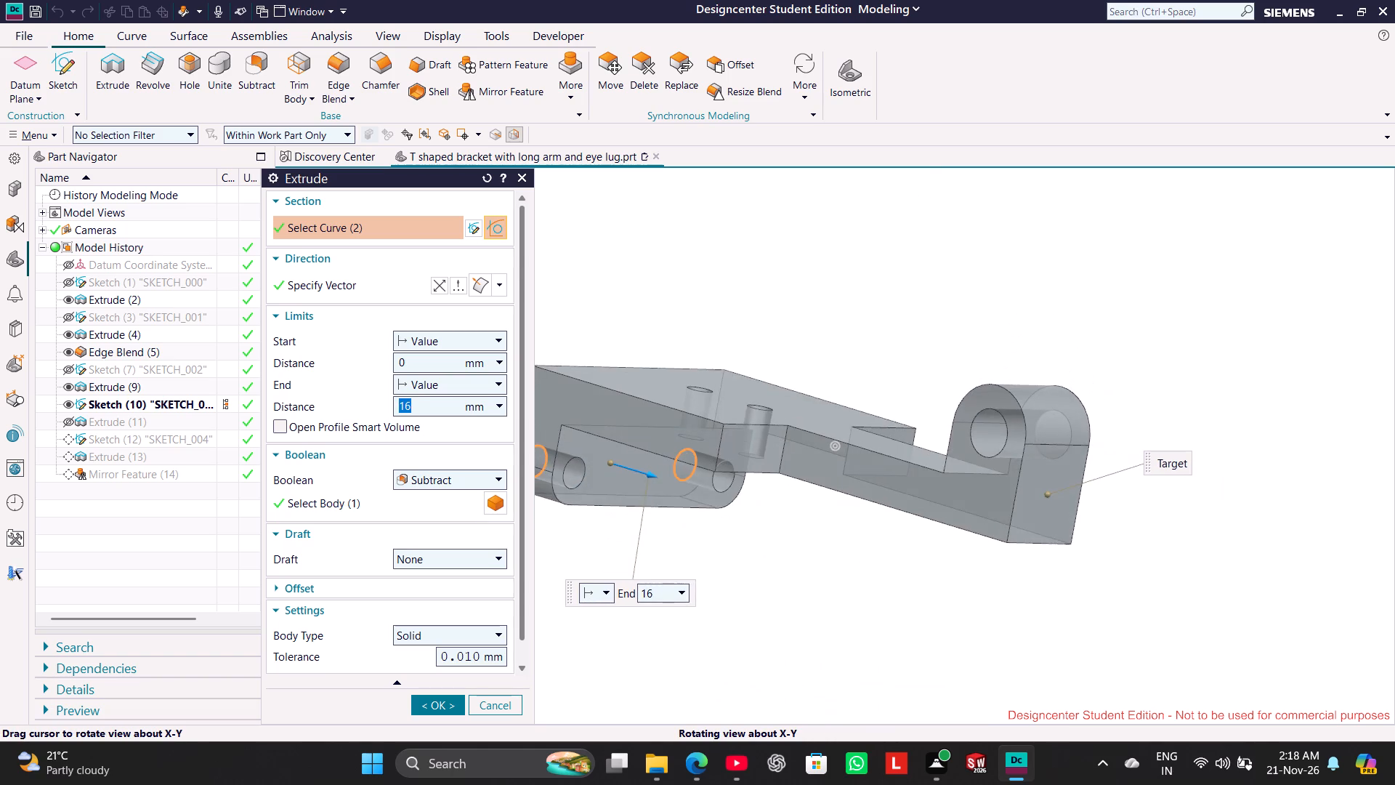
{"action": "middle_click_drag", "start_coordinate": [721, 600], "coordinate": [728, 603]}
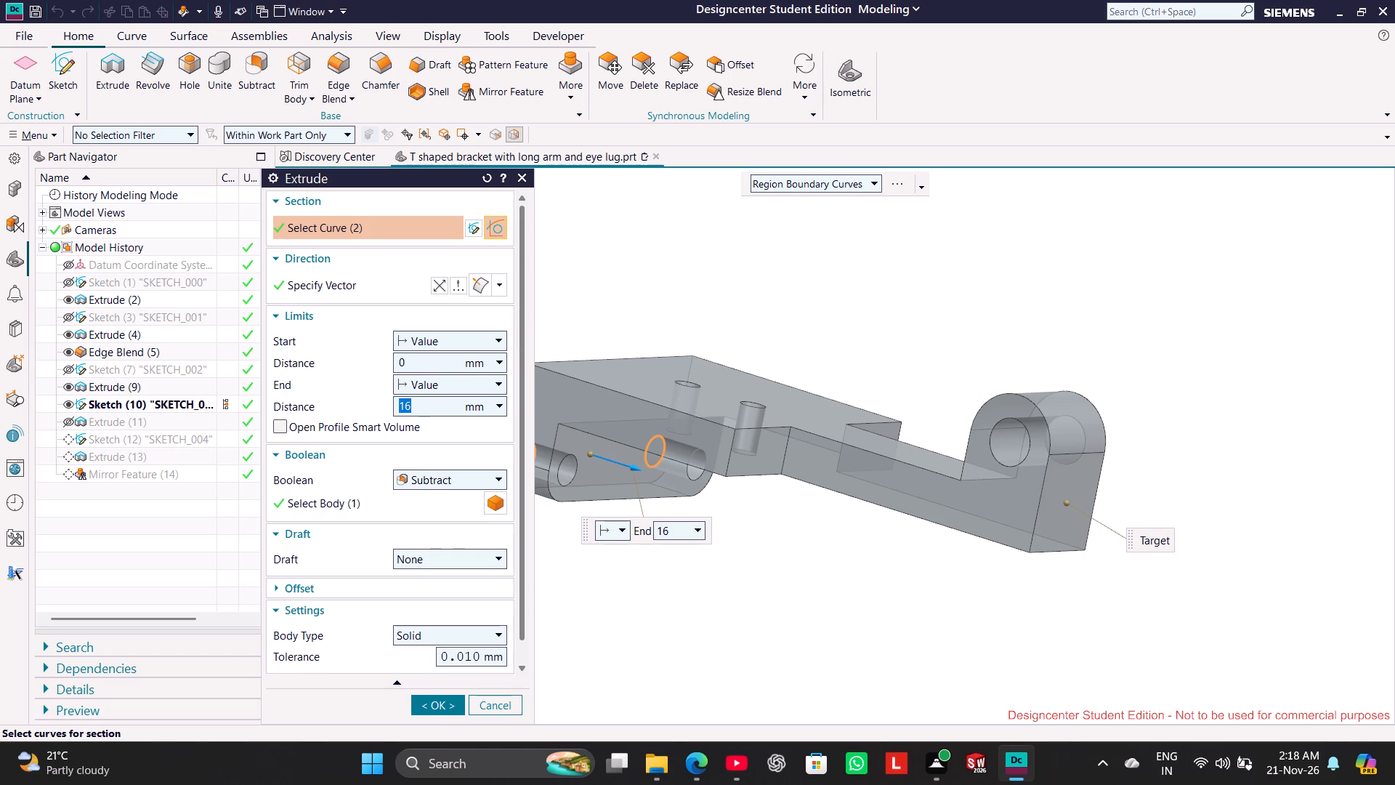
{"action": "left_click", "coordinate": [435, 708]}
View the bracket shaded without edges, and restore the shaded display with edges.
{"action": "middle_click", "coordinate": [584, 616]}
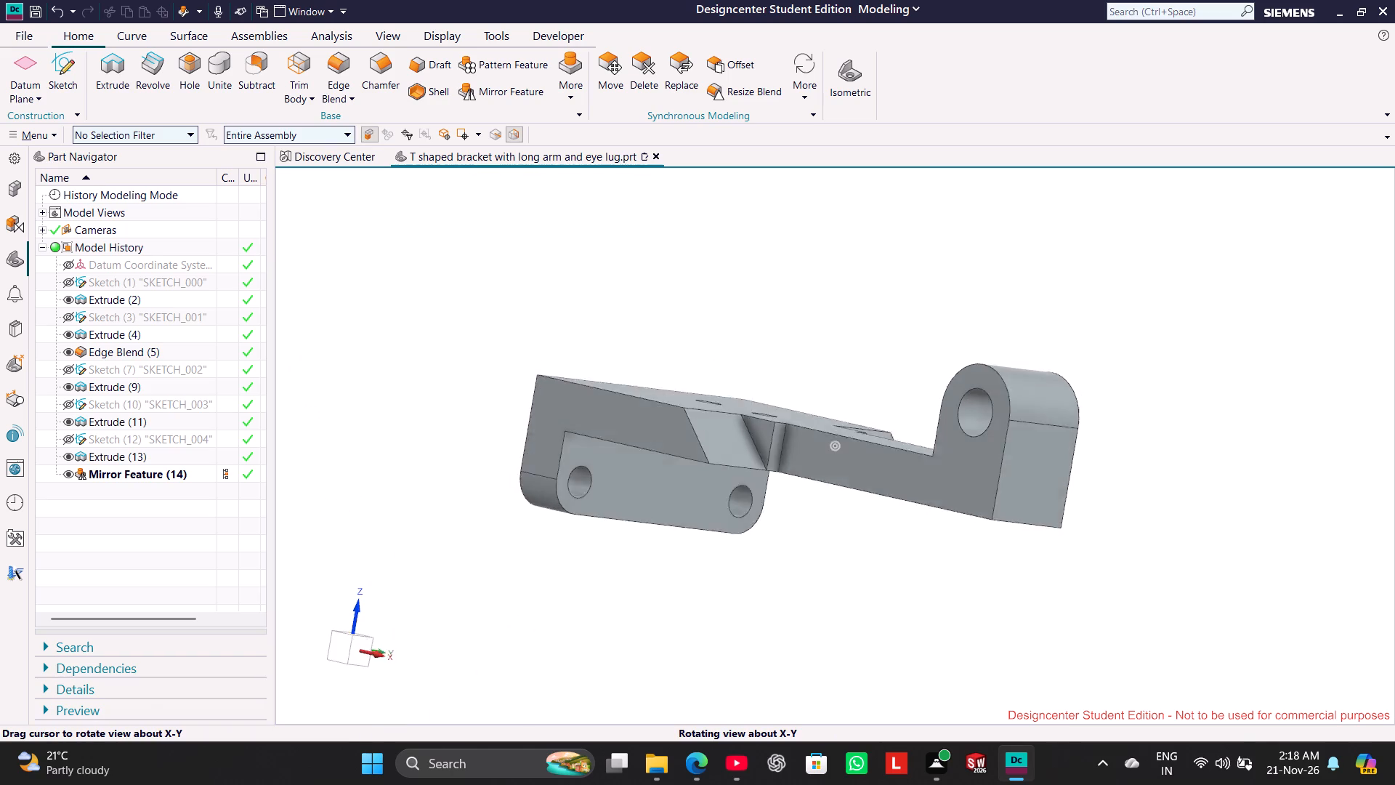
{"action": "right_click_drag", "start_coordinate": [575, 613], "coordinate": [728, 528]}
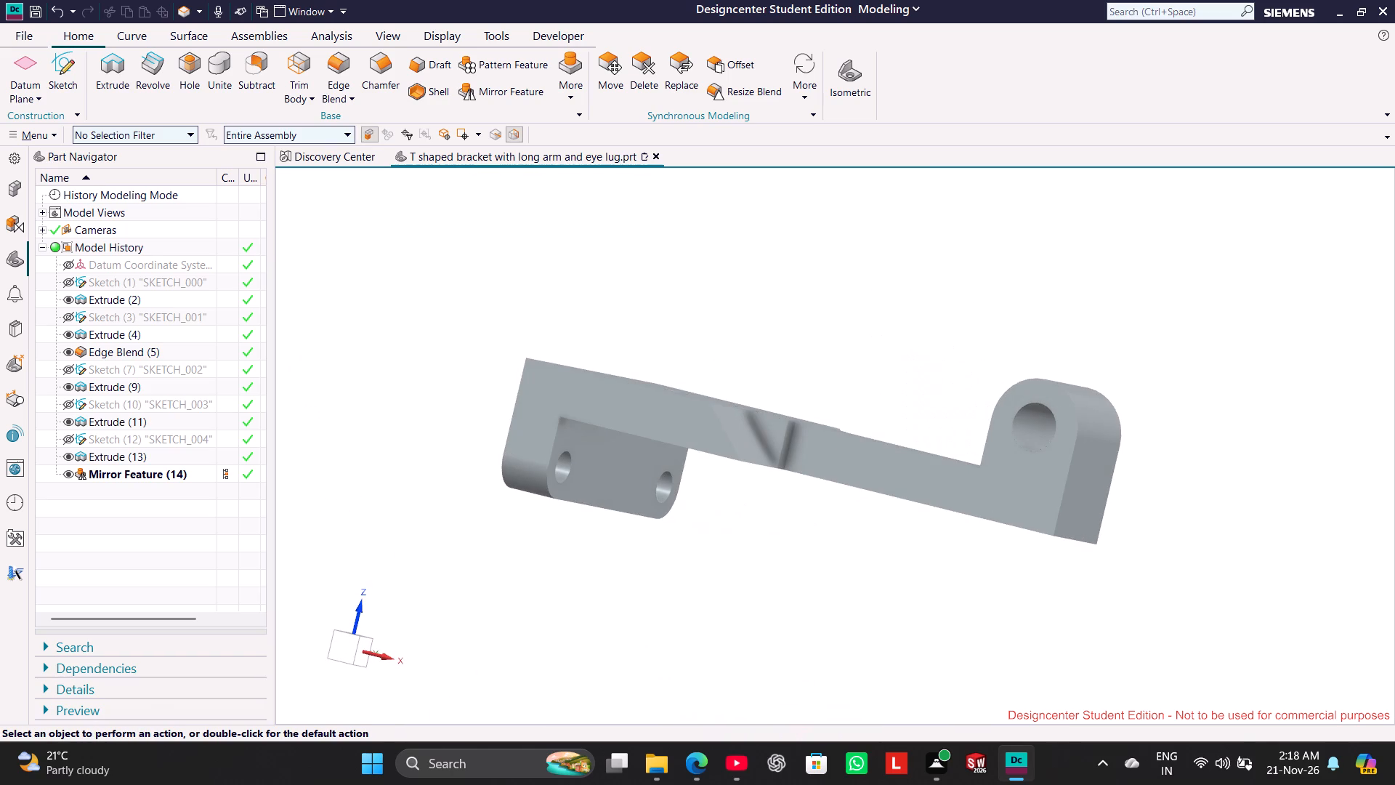
{"action": "right_click_drag", "start_coordinate": [536, 499], "coordinate": [713, 313]}
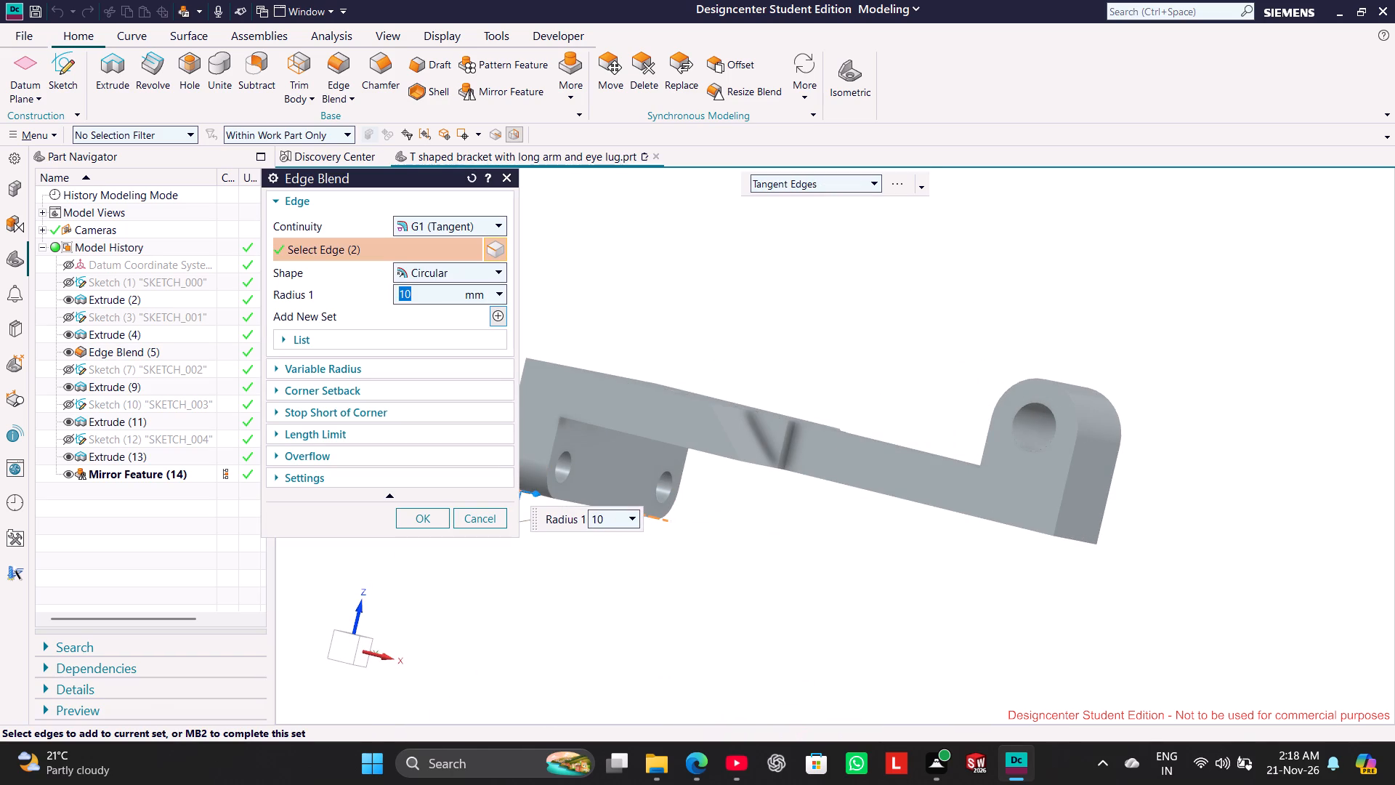
{"action": "left_click", "coordinate": [497, 519]}
{"action": "right_click_drag", "start_coordinate": [468, 363], "coordinate": [611, 278]}
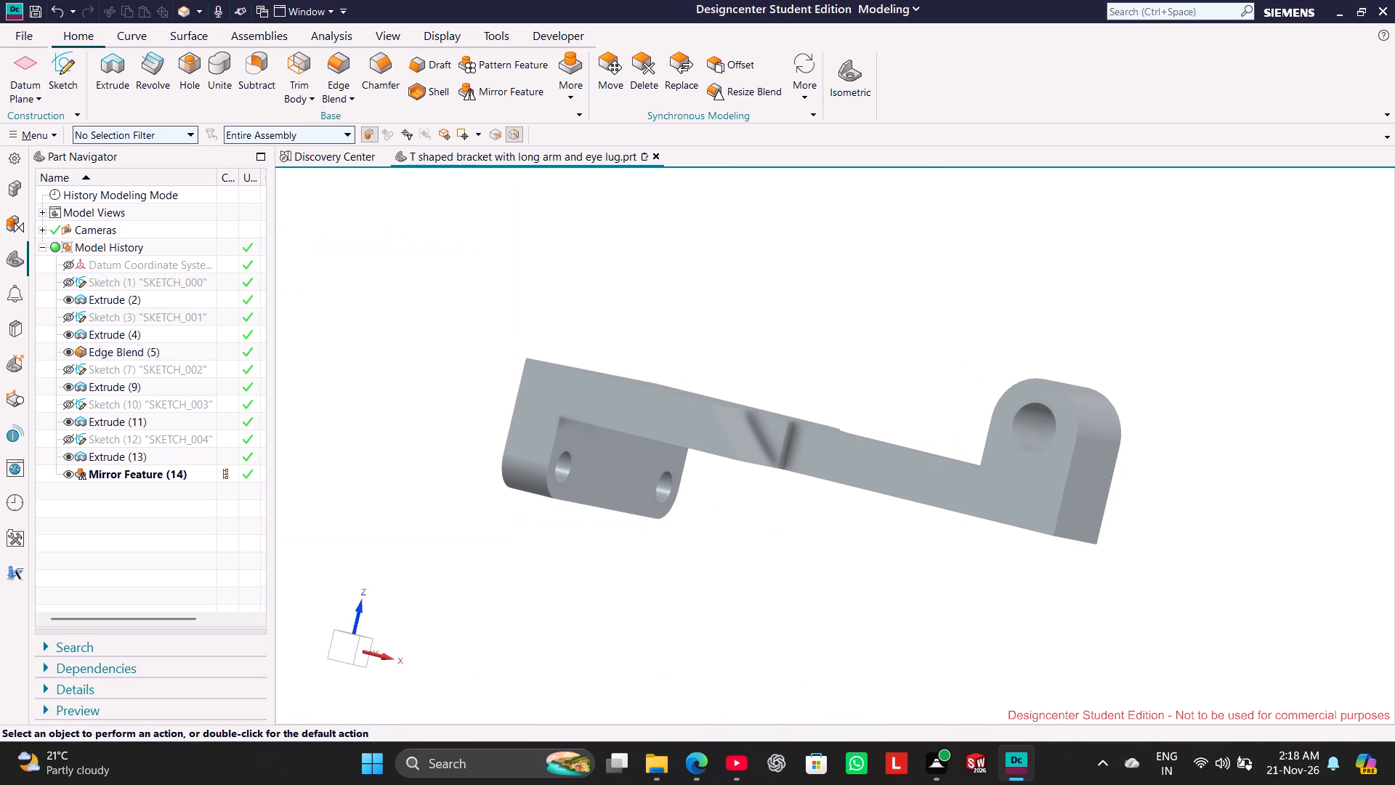
{"action": "right_click_drag", "start_coordinate": [466, 326], "coordinate": [721, 188]}
{"action": "right_click_drag", "start_coordinate": [530, 299], "coordinate": [717, 201]}
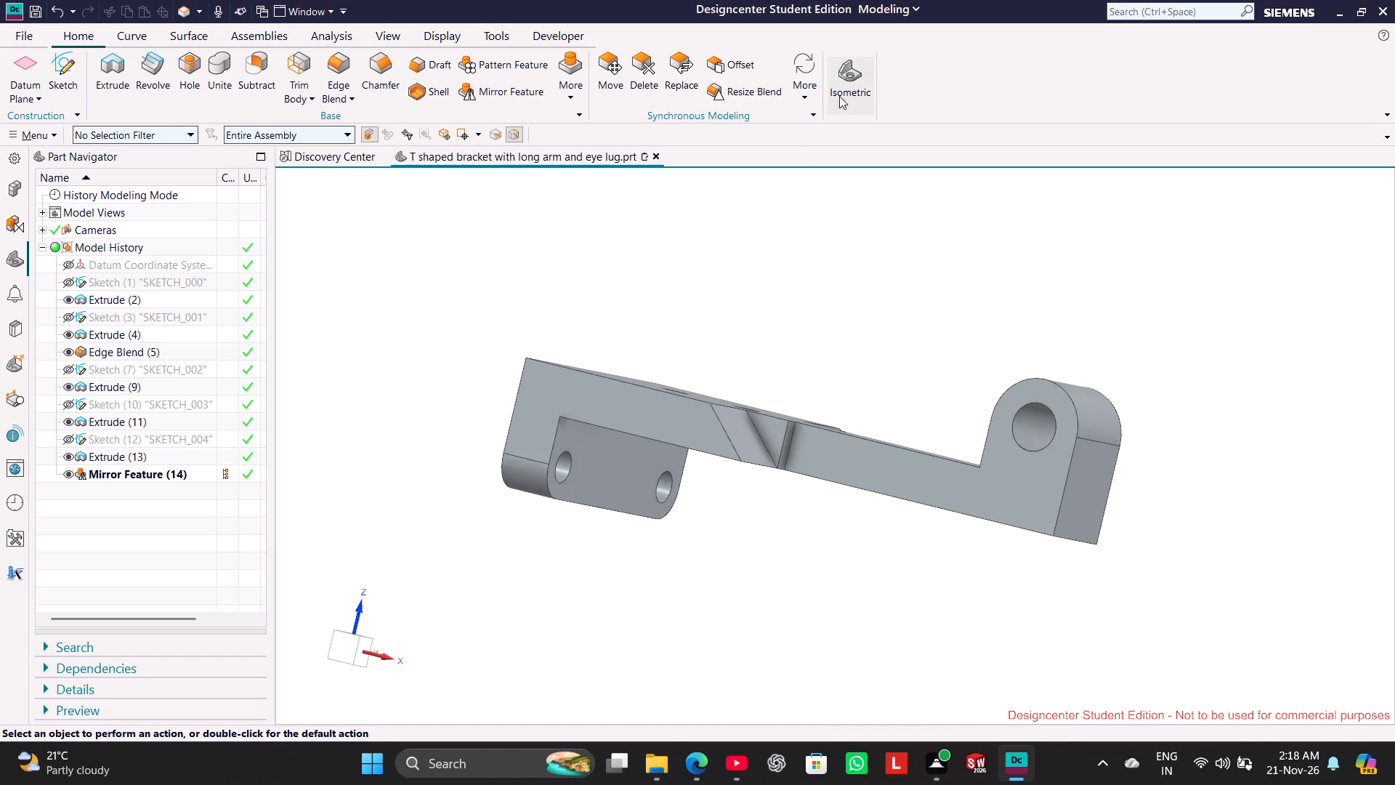
Compare the bracket's shaded display with and without edges, starting from the isometric view.
{"action": "left_click", "coordinate": [839, 94]}
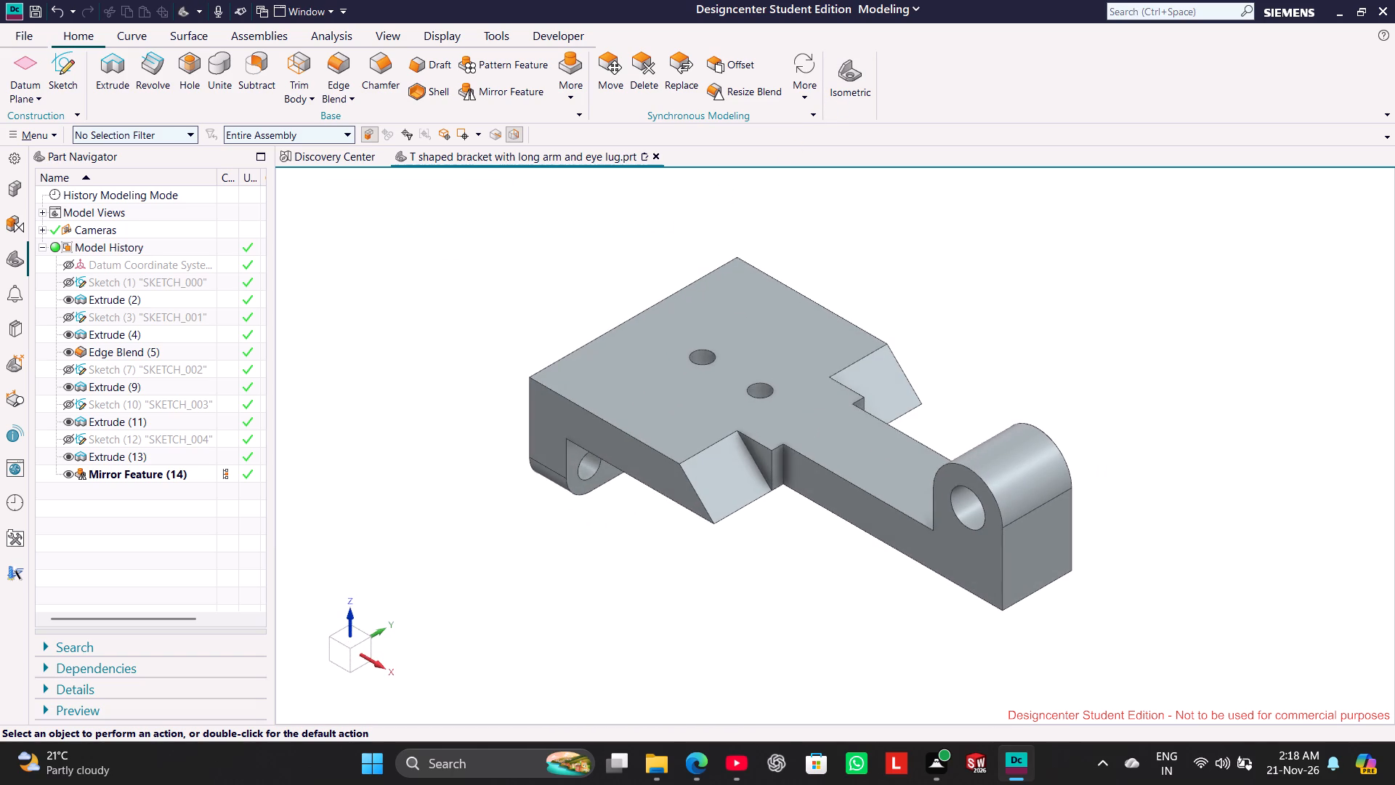
{"action": "middle_click_drag", "start_coordinate": [857, 566], "coordinate": [820, 549]}
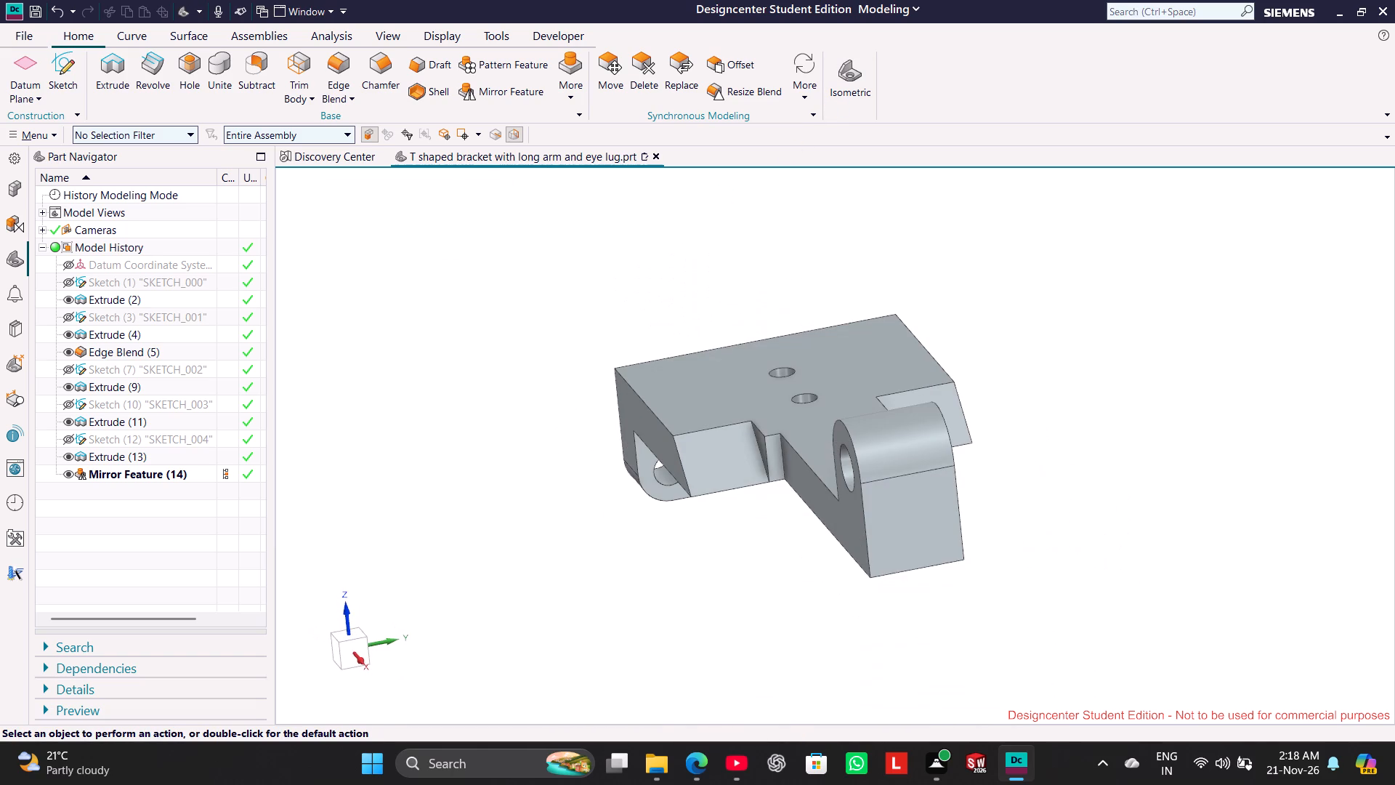
{"action": "left_click", "coordinate": [518, 440]}
{"action": "right_click_drag", "start_coordinate": [521, 355], "coordinate": [667, 268]}
{"action": "right_click_drag", "start_coordinate": [509, 316], "coordinate": [682, 235]}
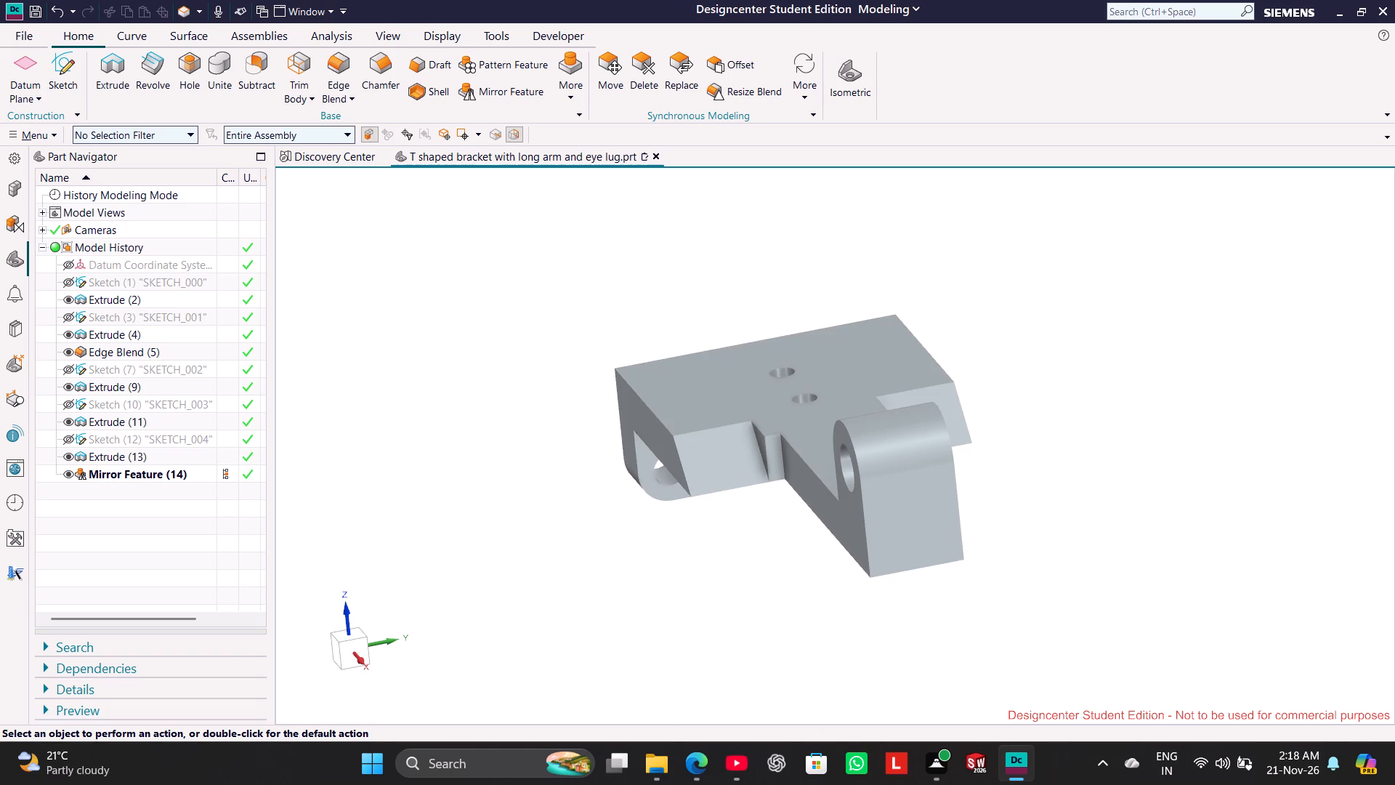
{"action": "right_click", "coordinate": [541, 286]}
{"action": "right_click", "coordinate": [453, 300]}
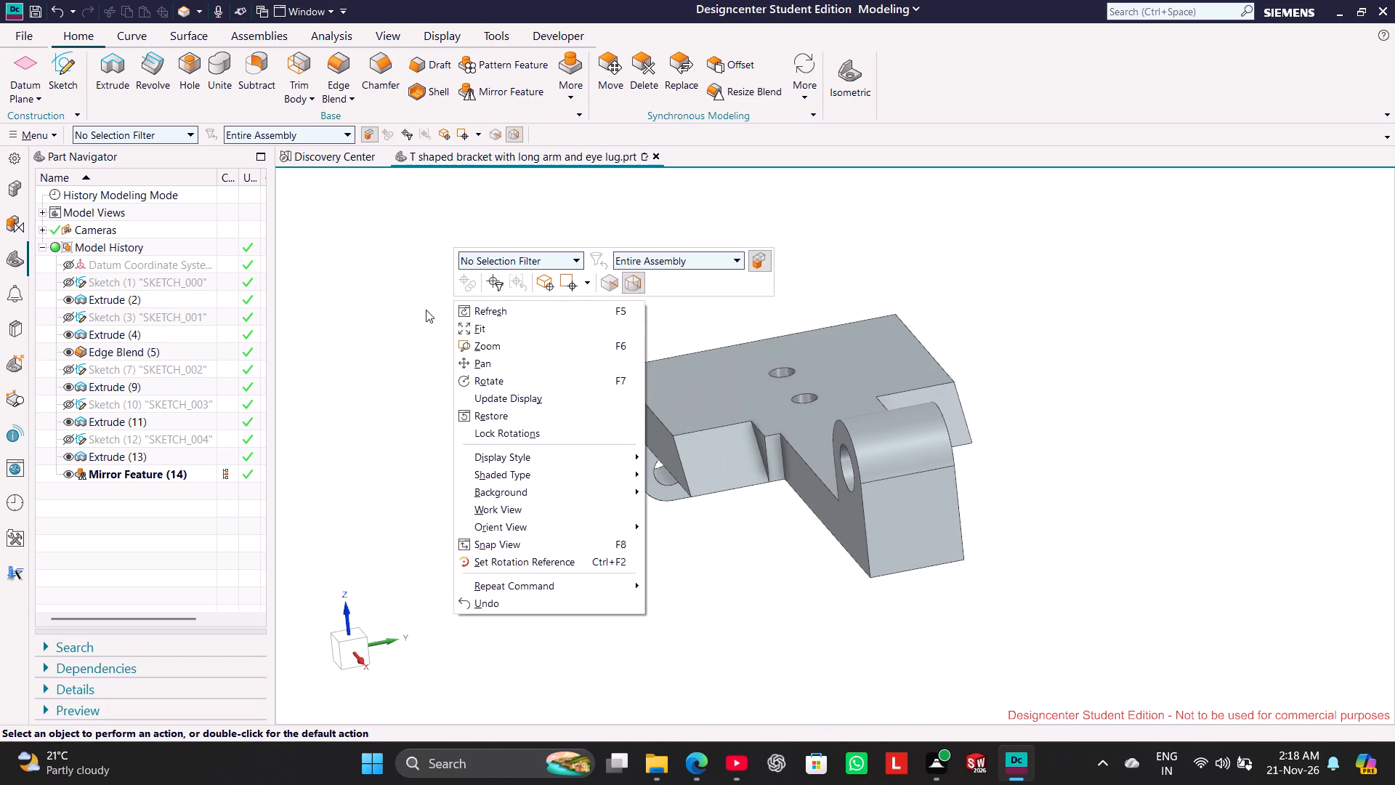
{"action": "right_click_drag", "start_coordinate": [402, 316], "coordinate": [440, 303]}
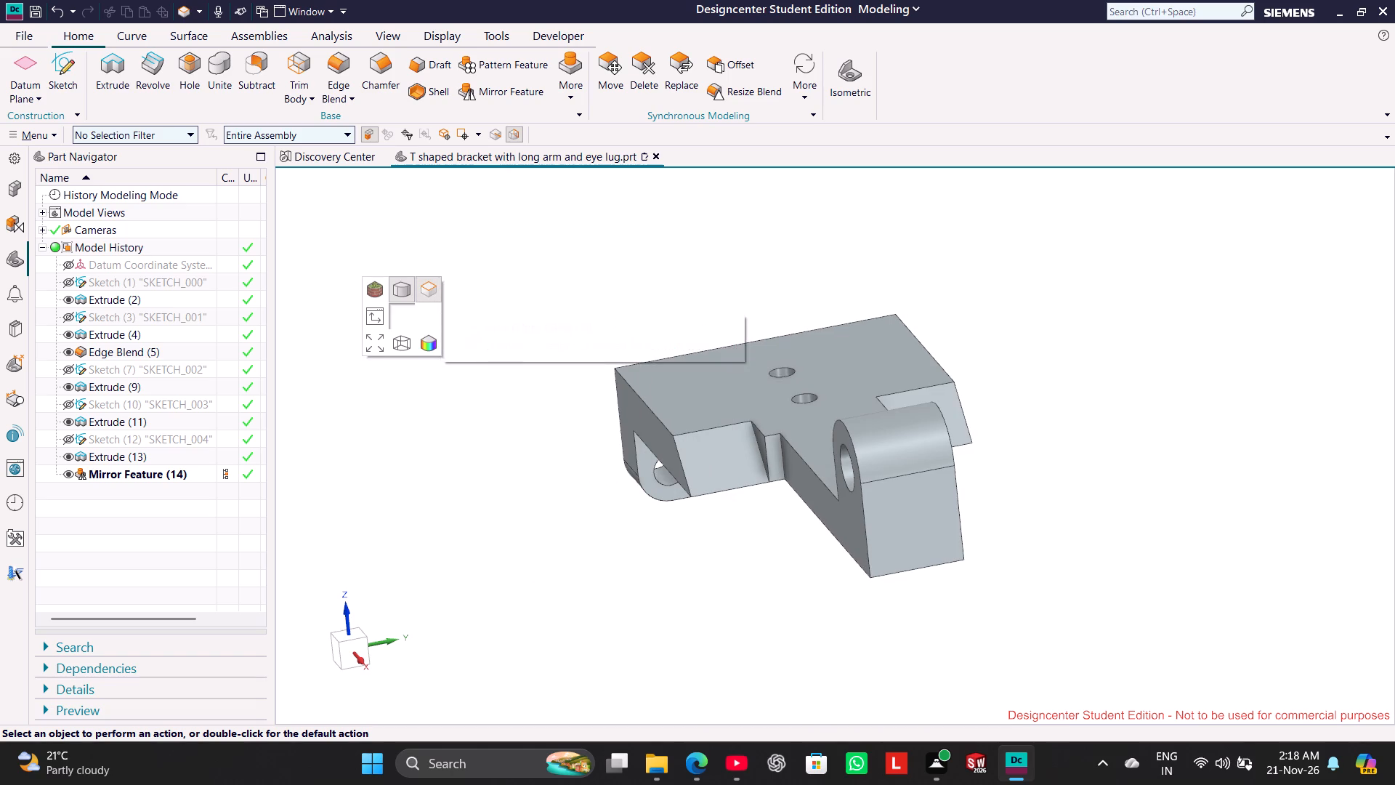
{"action": "right_click_drag", "start_coordinate": [440, 303], "coordinate": [457, 284]}
{"action": "right_click_drag", "start_coordinate": [447, 334], "coordinate": [514, 278]}
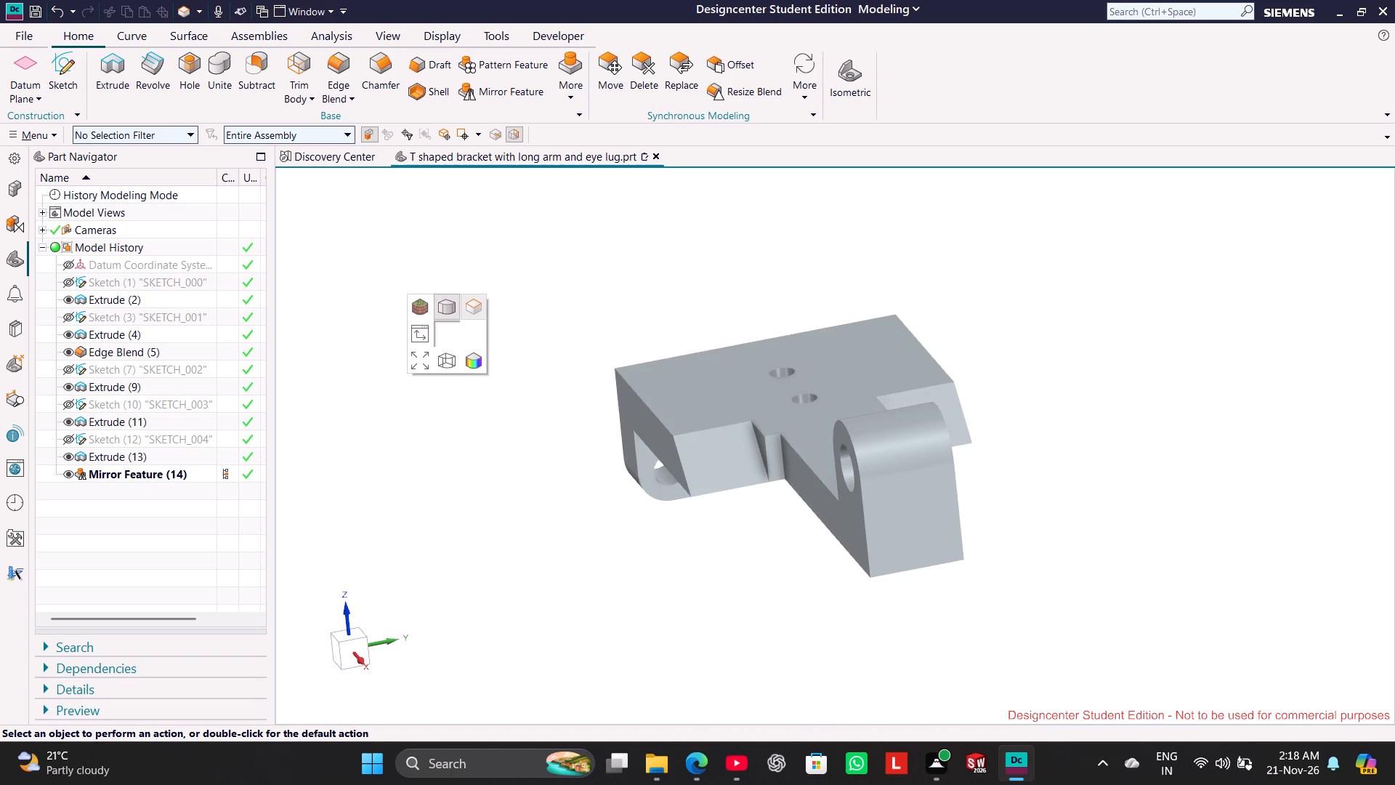
{"action": "right_click_drag", "start_coordinate": [514, 278], "coordinate": [520, 274]}
{"action": "right_click_drag", "start_coordinate": [472, 342], "coordinate": [561, 267]}
{"action": "right_click_drag", "start_coordinate": [522, 310], "coordinate": [616, 227]}
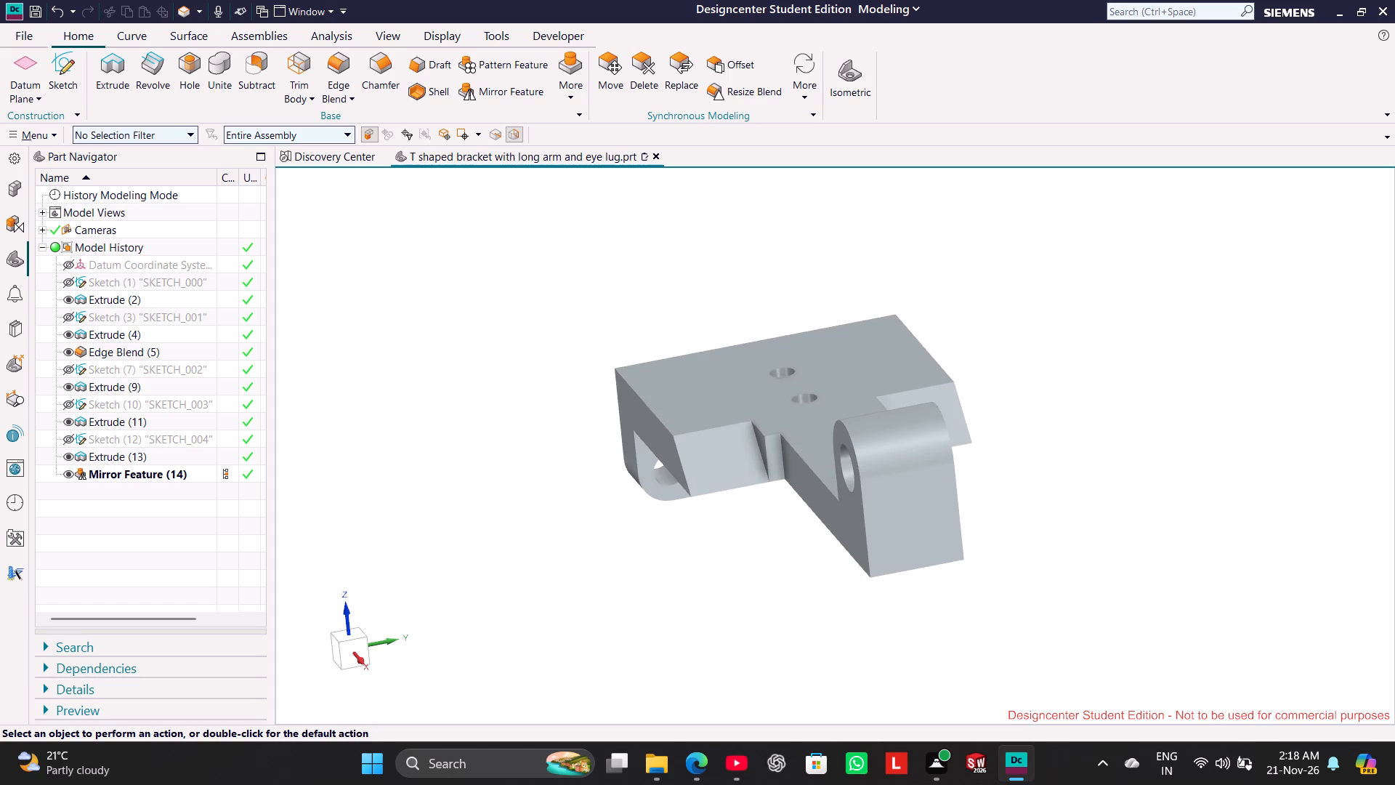
Show the bracket in wireframe with all edges, examine its holes from several angles, and return to the isometric view.
{"action": "right_click_drag", "start_coordinate": [518, 299], "coordinate": [570, 381]}
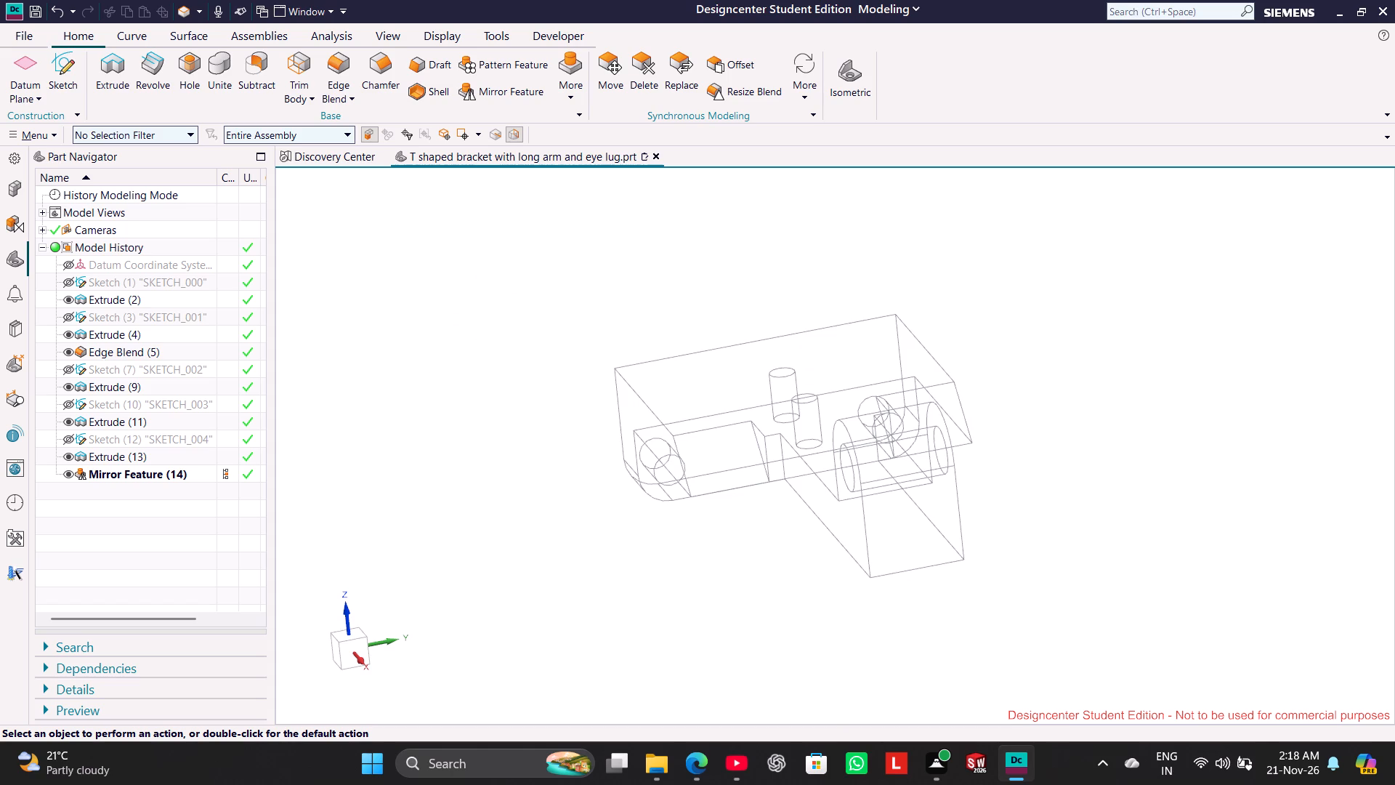
{"action": "left_click", "coordinate": [840, 76]}
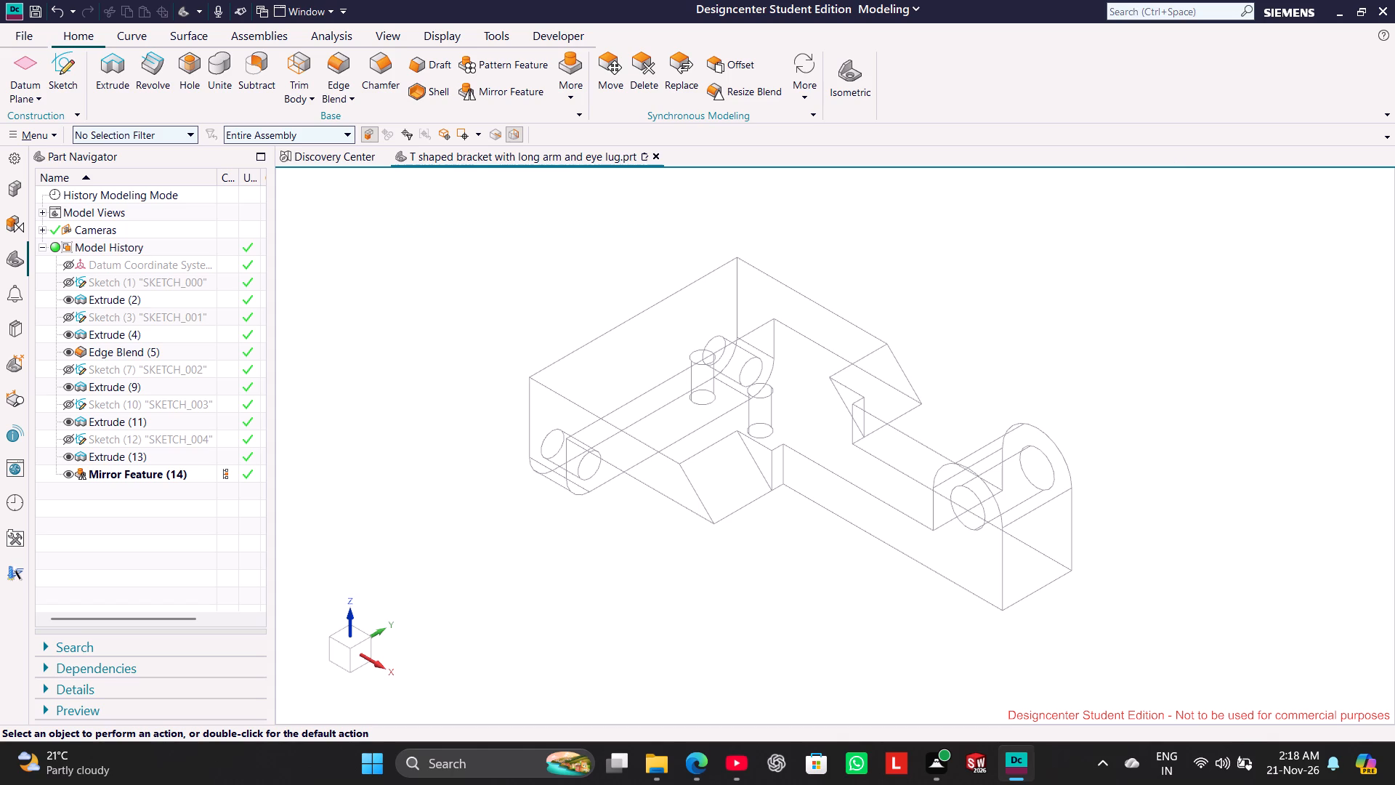
{"action": "middle_click_drag", "start_coordinate": [1154, 352], "coordinate": [1149, 268]}
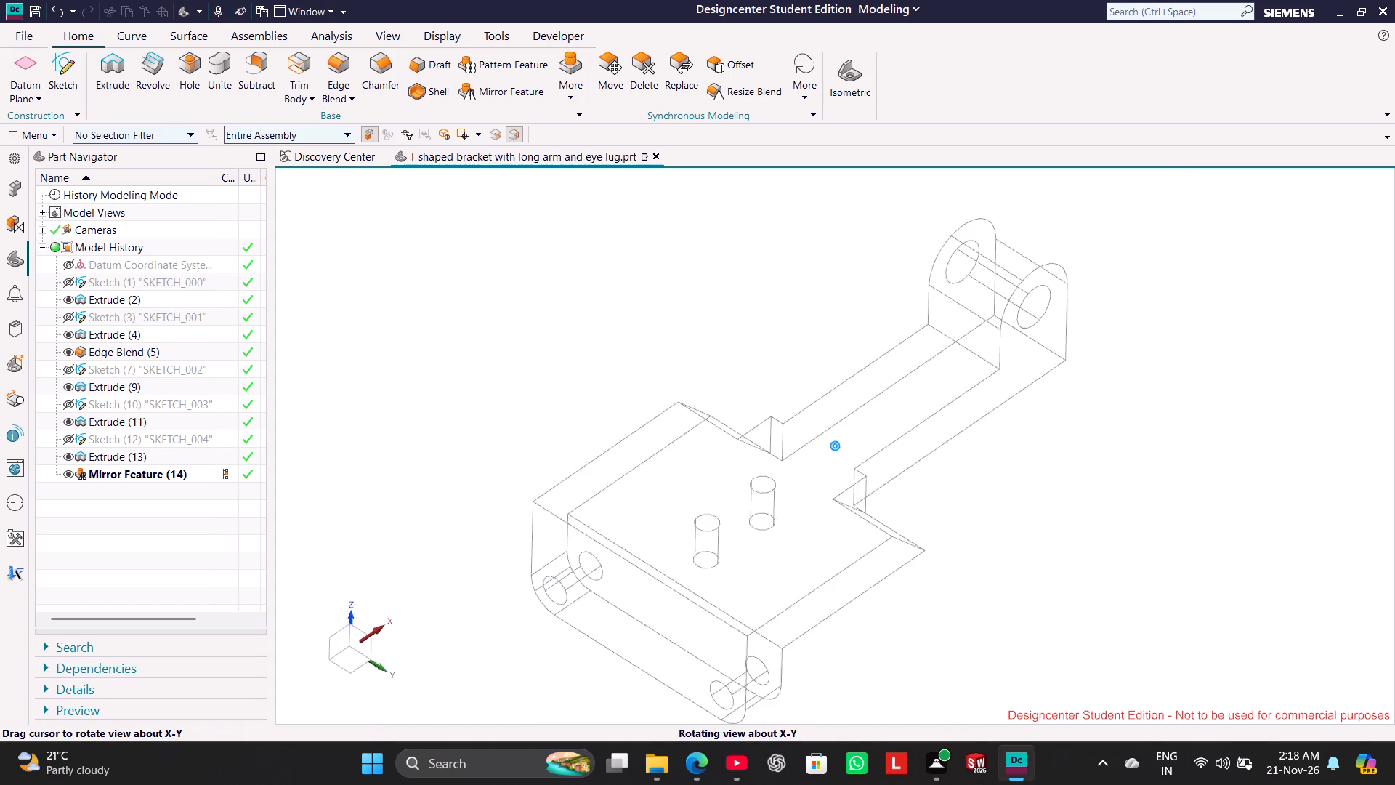
{"action": "middle_click_drag", "start_coordinate": [1149, 268], "coordinate": [929, 515]}
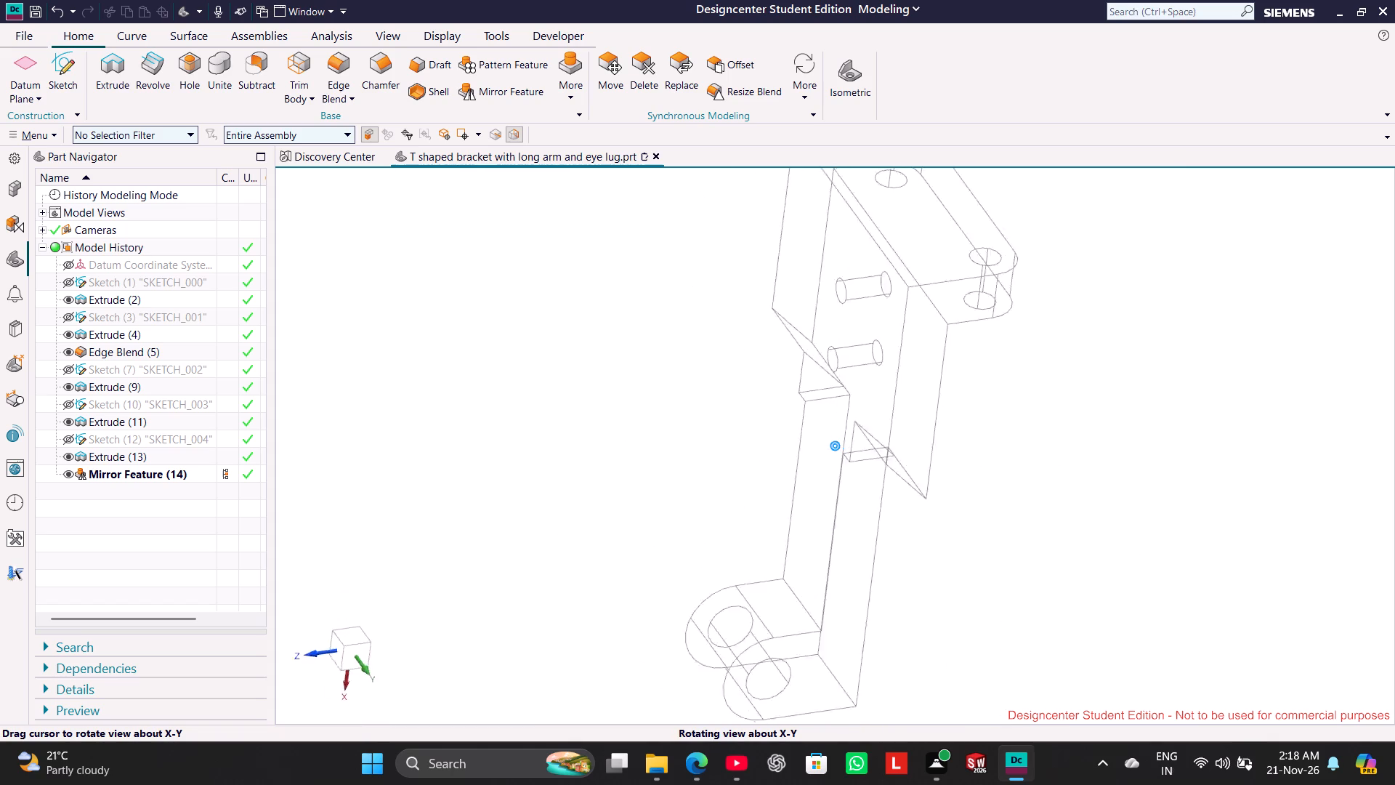
{"action": "middle_click_drag", "start_coordinate": [929, 515], "coordinate": [1155, 446]}
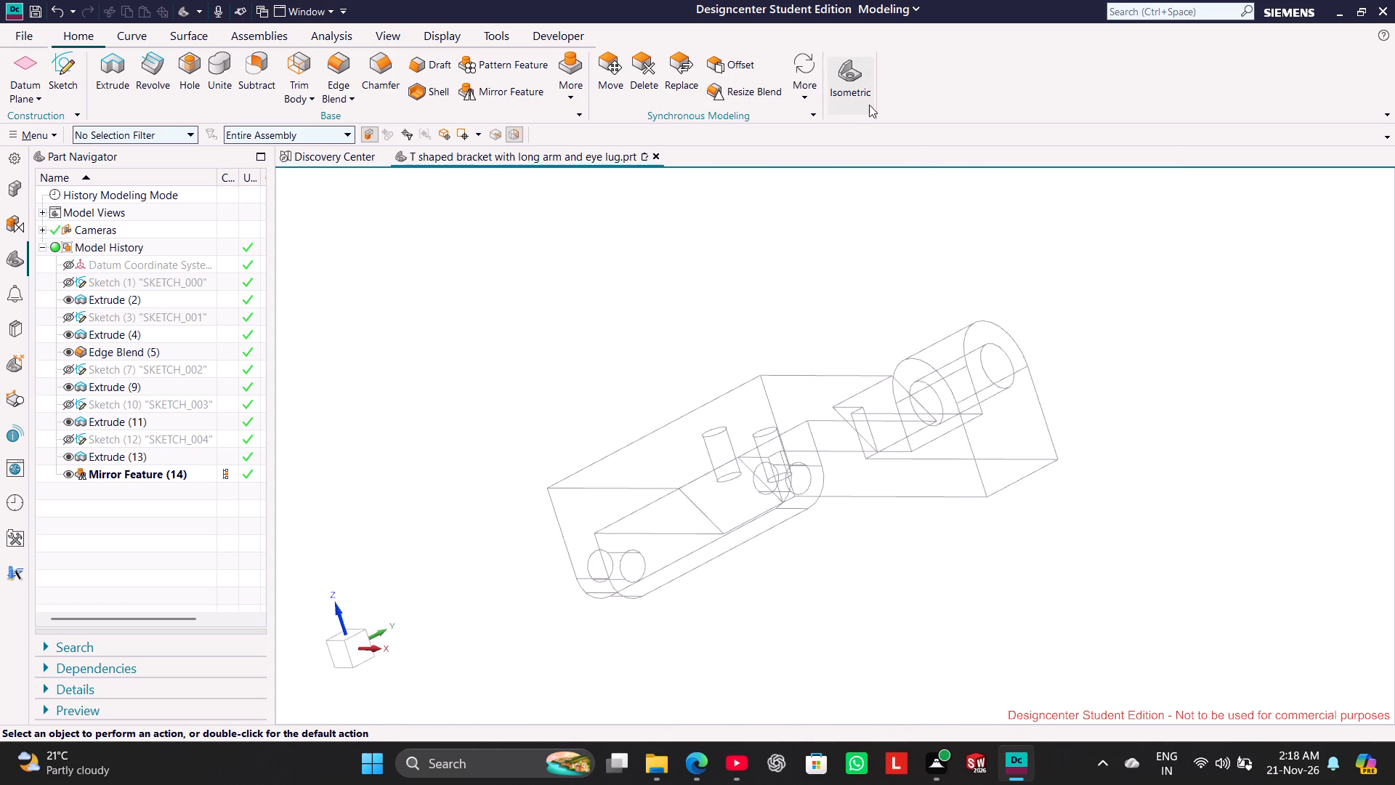
{"action": "left_click", "coordinate": [866, 93]}
Change the bracket's wireframe display to hide the hidden edges in the isometric view.
{"action": "right_click_drag", "start_coordinate": [538, 307], "coordinate": [525, 340]}
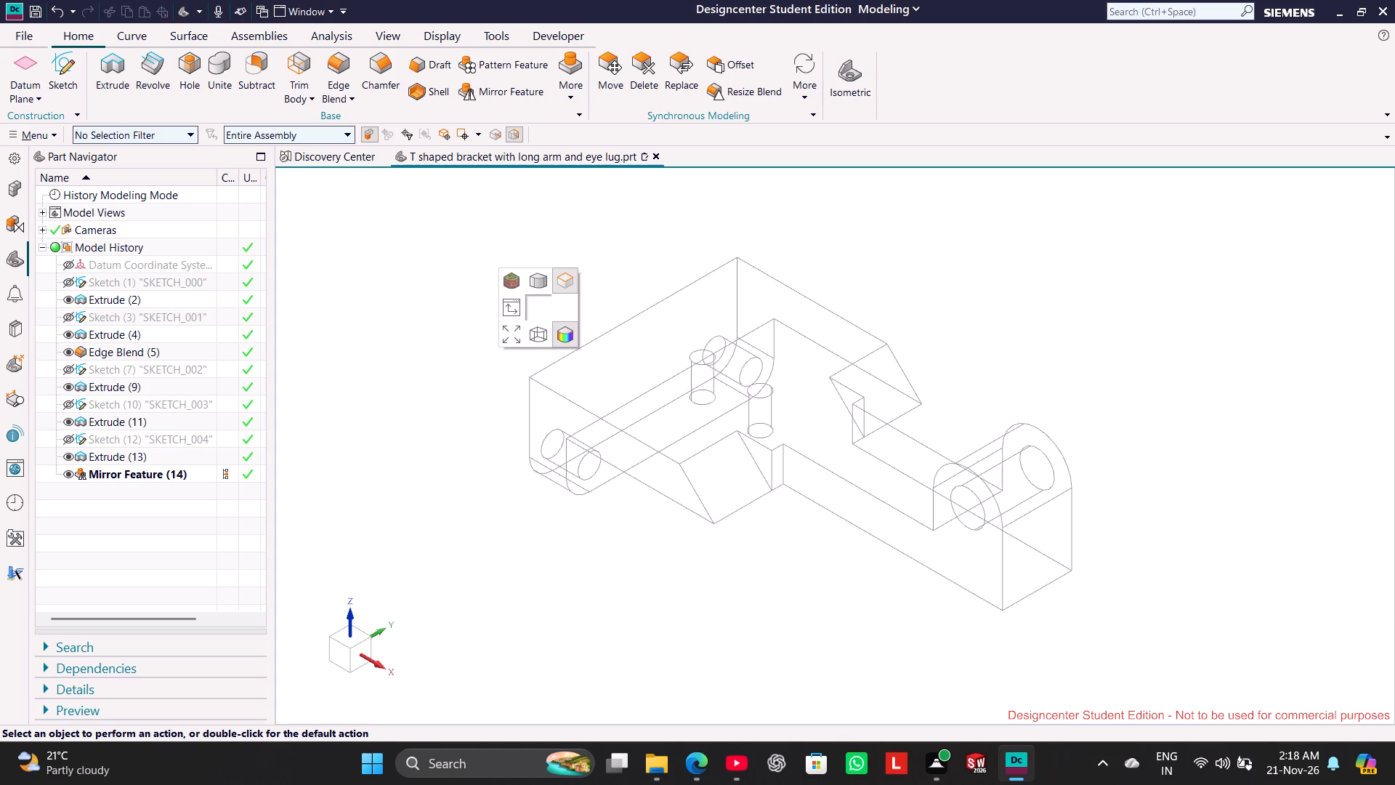
{"action": "right_click_drag", "start_coordinate": [525, 340], "coordinate": [567, 339]}
{"action": "right_click_drag", "start_coordinate": [533, 278], "coordinate": [524, 319]}
{"action": "right_click_drag", "start_coordinate": [524, 319], "coordinate": [517, 327]}
{"action": "right_click_drag", "start_coordinate": [539, 255], "coordinate": [517, 271]}
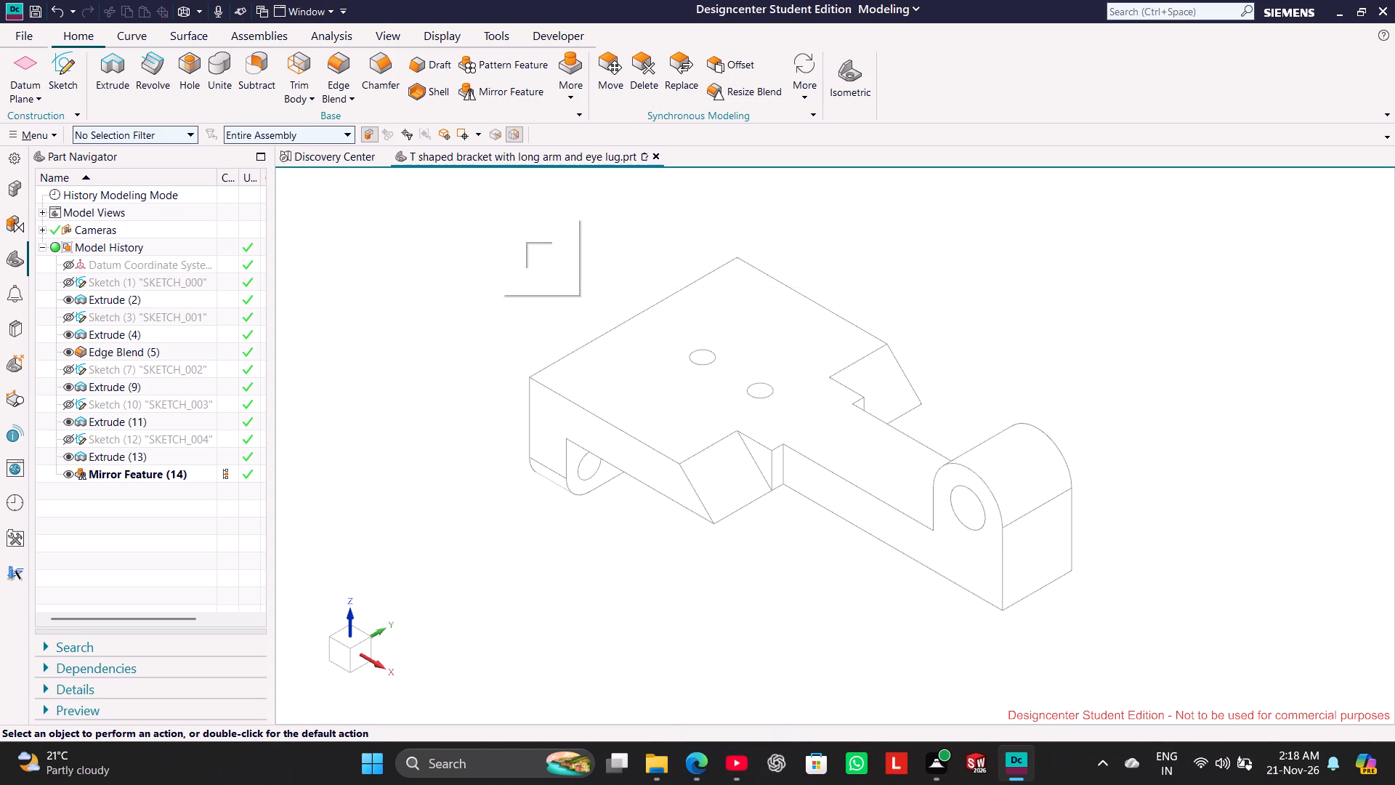
{"action": "right_click_drag", "start_coordinate": [517, 271], "coordinate": [514, 289]}
View the bracket's wireframe side profile square to the XZ plane.
{"action": "right_click_drag", "start_coordinate": [581, 241], "coordinate": [503, 252]}
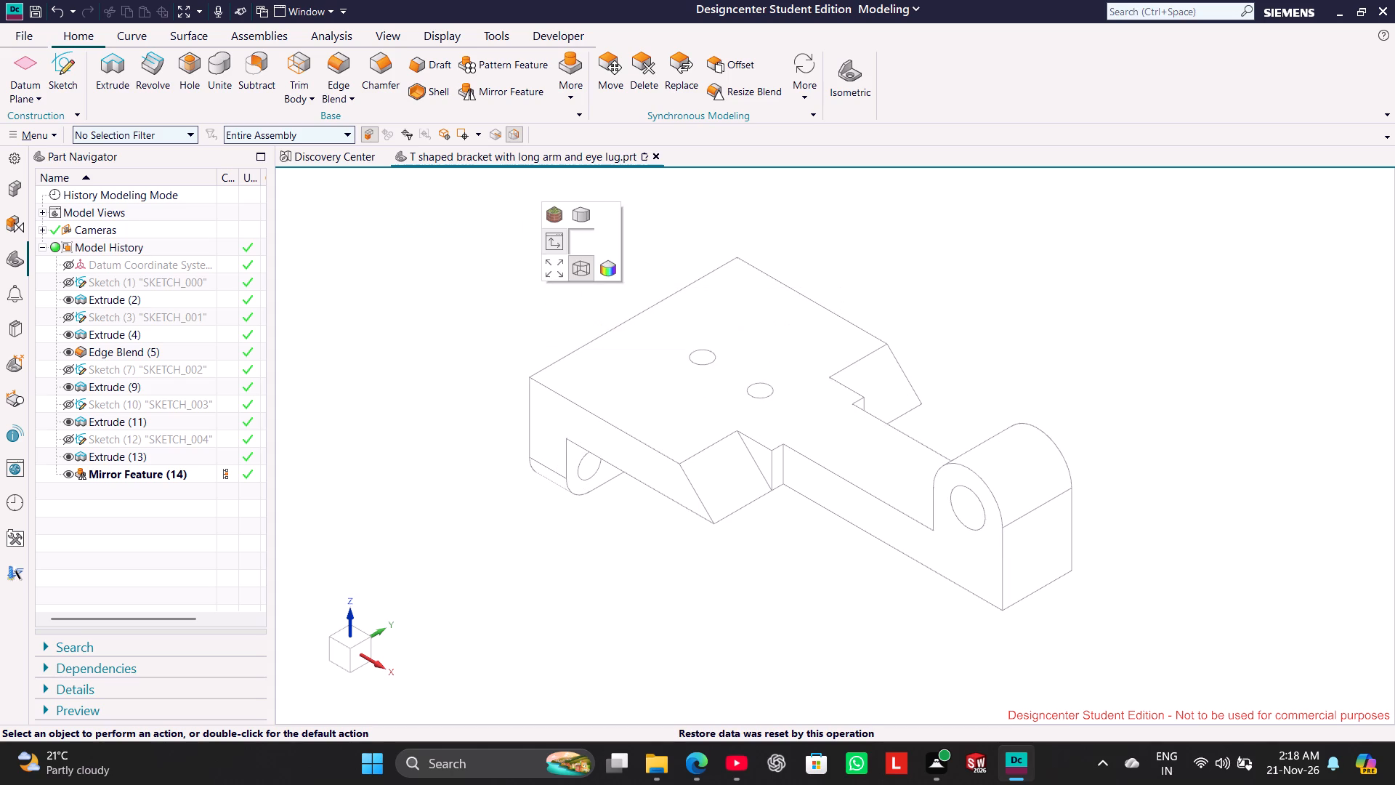
{"action": "right_click_drag", "start_coordinate": [503, 252], "coordinate": [501, 252]}
{"action": "right_click_drag", "start_coordinate": [655, 235], "coordinate": [570, 256]}
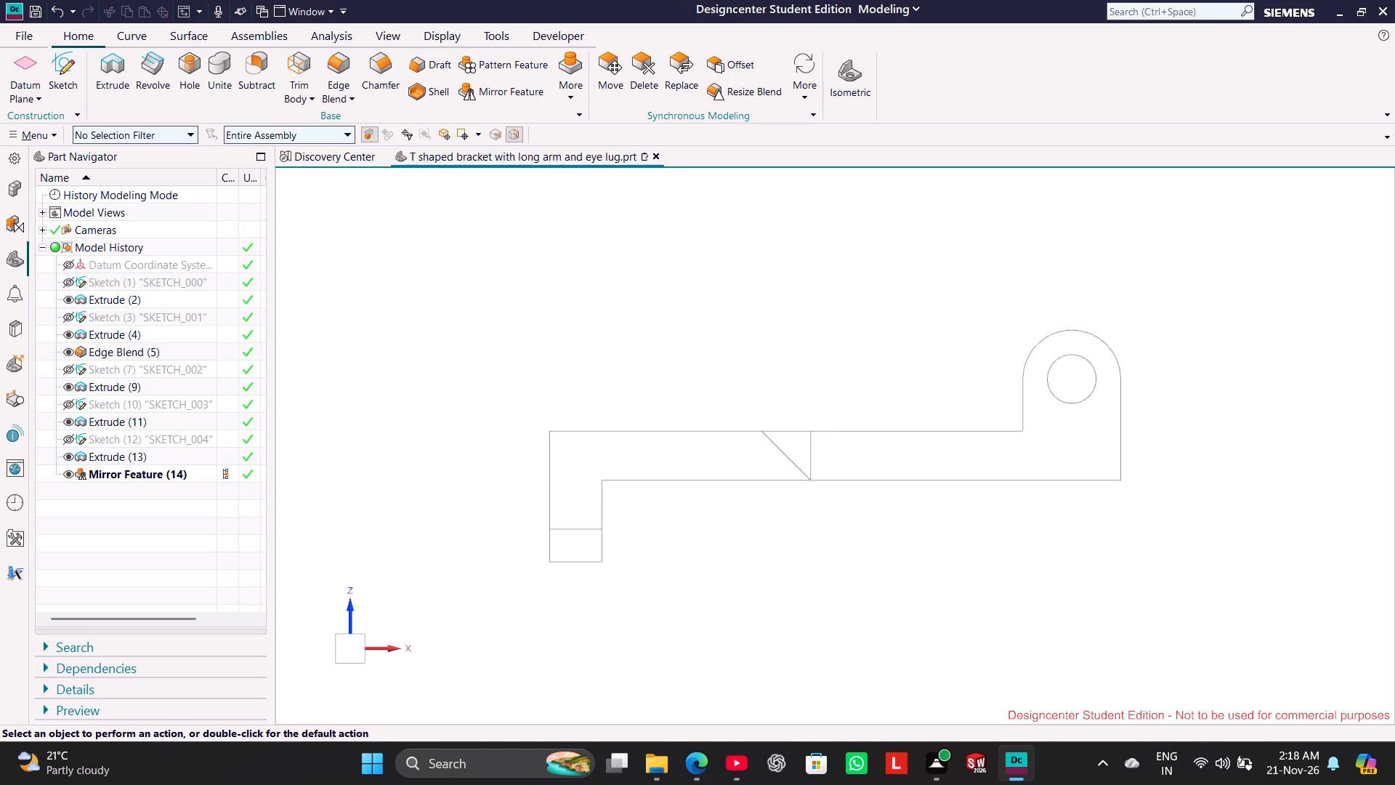
{"action": "right_click_drag", "start_coordinate": [570, 256], "coordinate": [544, 258]}
{"action": "right_click_drag", "start_coordinate": [769, 234], "coordinate": [639, 255]}
{"action": "right_click_drag", "start_coordinate": [639, 255], "coordinate": [566, 264]}
Switch the bracket to the Studio rendering style and inspect it at an angle from above.
{"action": "right_click_drag", "start_coordinate": [520, 277], "coordinate": [649, 216]}
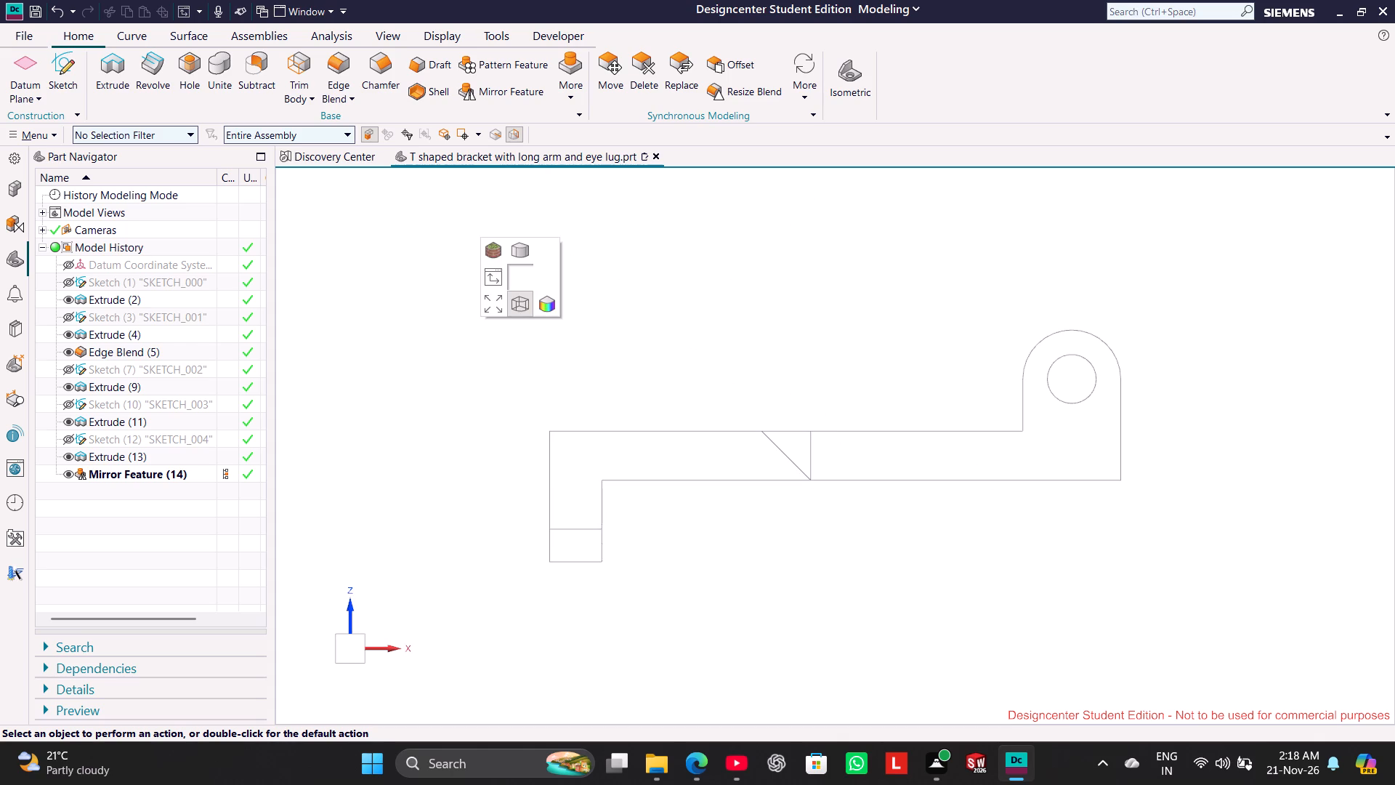
{"action": "right_click_drag", "start_coordinate": [560, 269], "coordinate": [666, 188]}
{"action": "right_click_drag", "start_coordinate": [621, 239], "coordinate": [569, 209]}
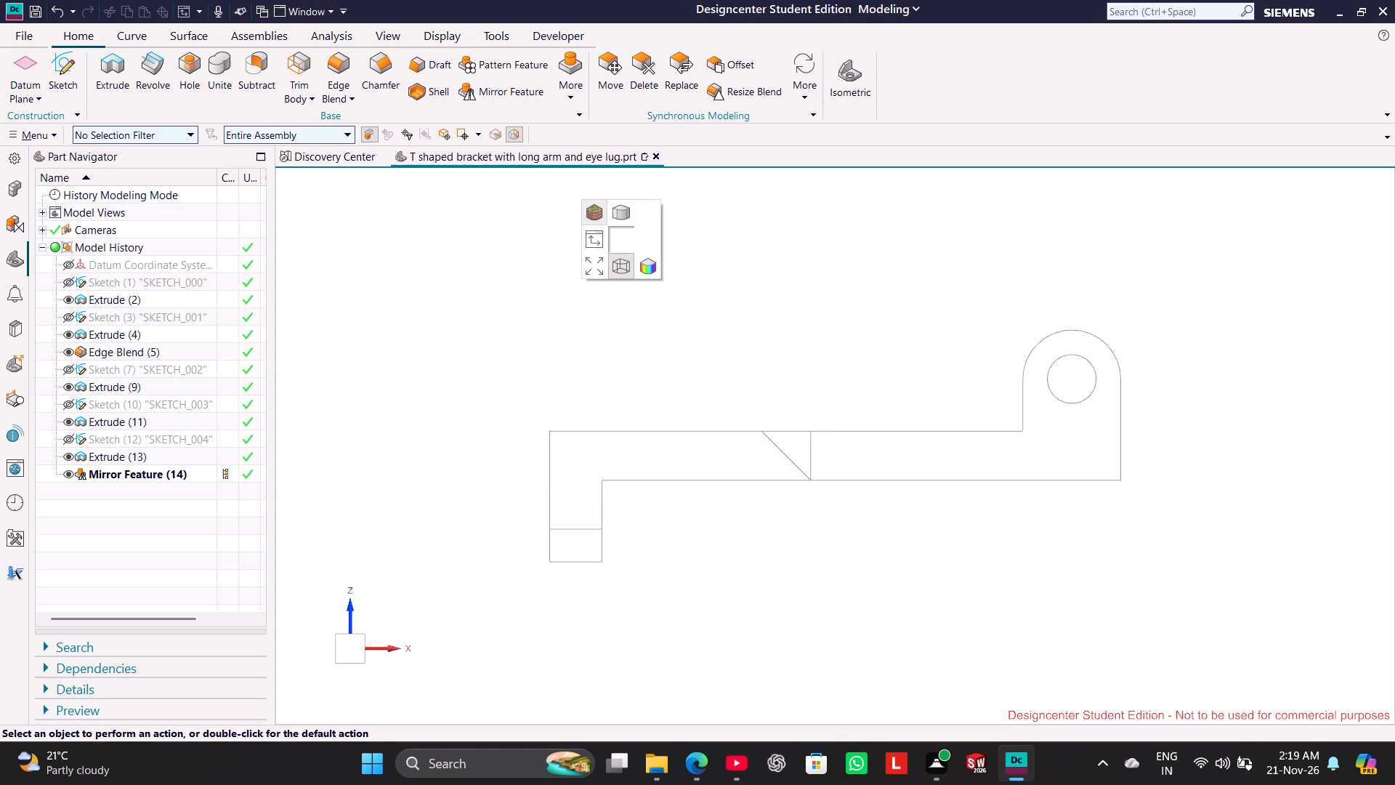
{"action": "right_click_drag", "start_coordinate": [569, 209], "coordinate": [569, 204]}
{"action": "right_click_drag", "start_coordinate": [631, 270], "coordinate": [598, 208]}
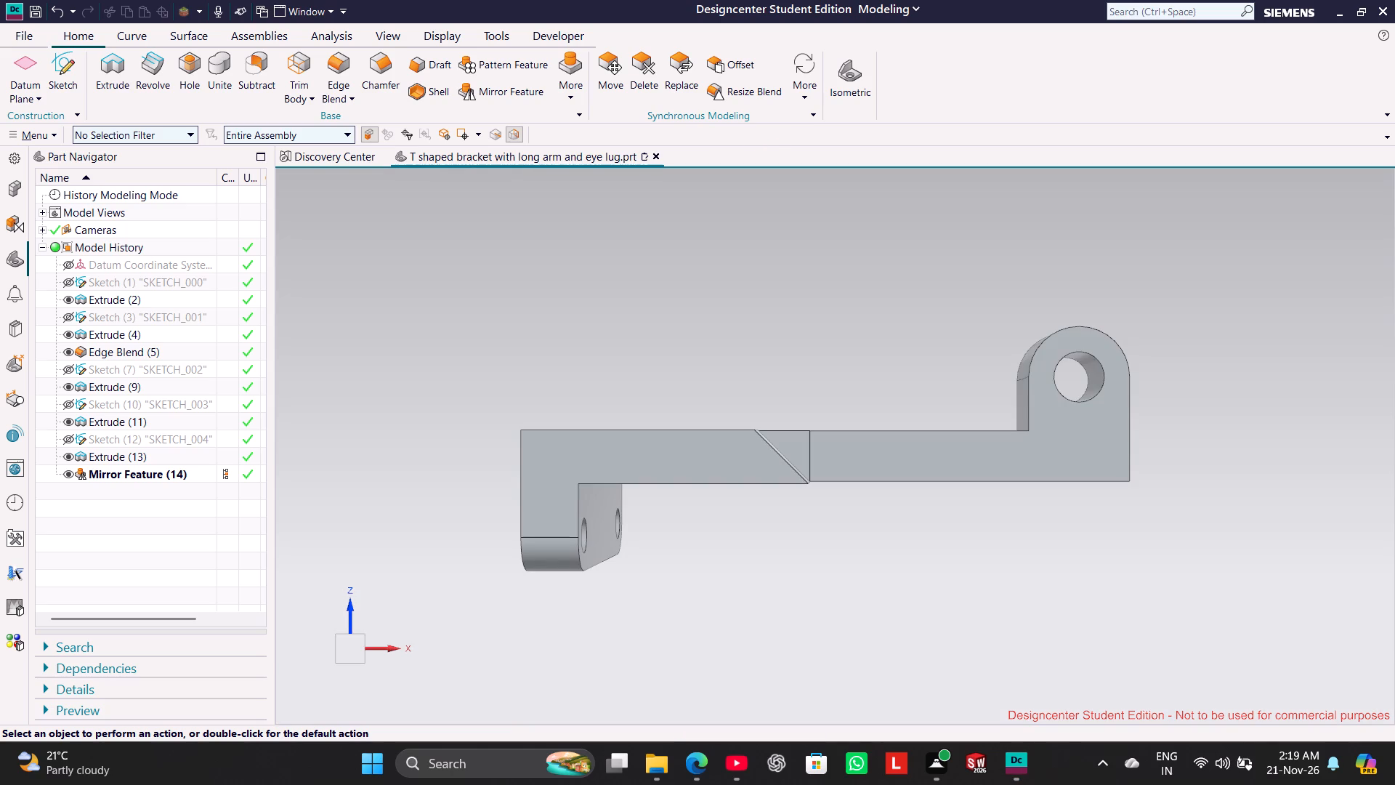
{"action": "middle_click_drag", "start_coordinate": [722, 334], "coordinate": [670, 389]}
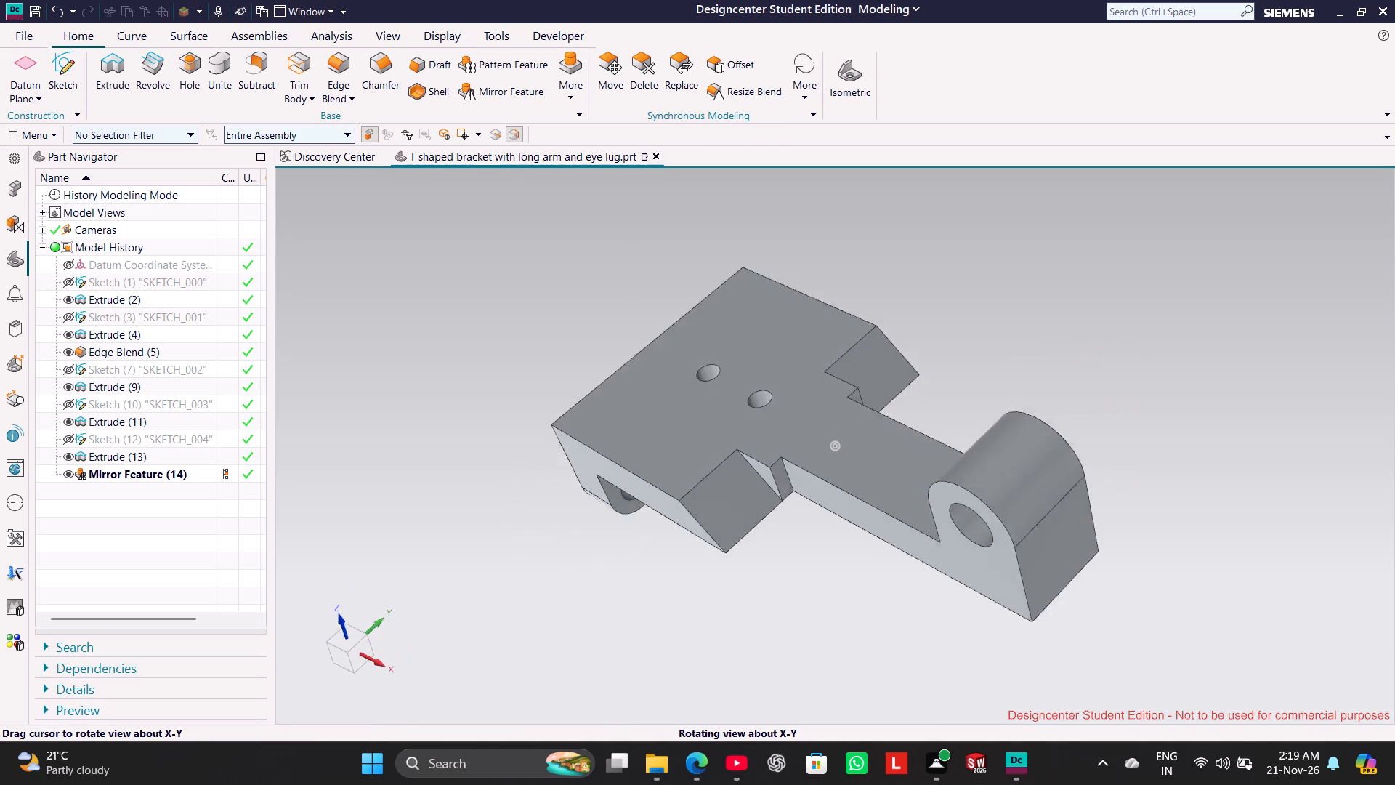
{"action": "middle_click_drag", "start_coordinate": [670, 389], "coordinate": [690, 383]}
Restore the bracket's shaded display with edges and set the isometric view.
{"action": "right_click_drag", "start_coordinate": [622, 303], "coordinate": [595, 266]}
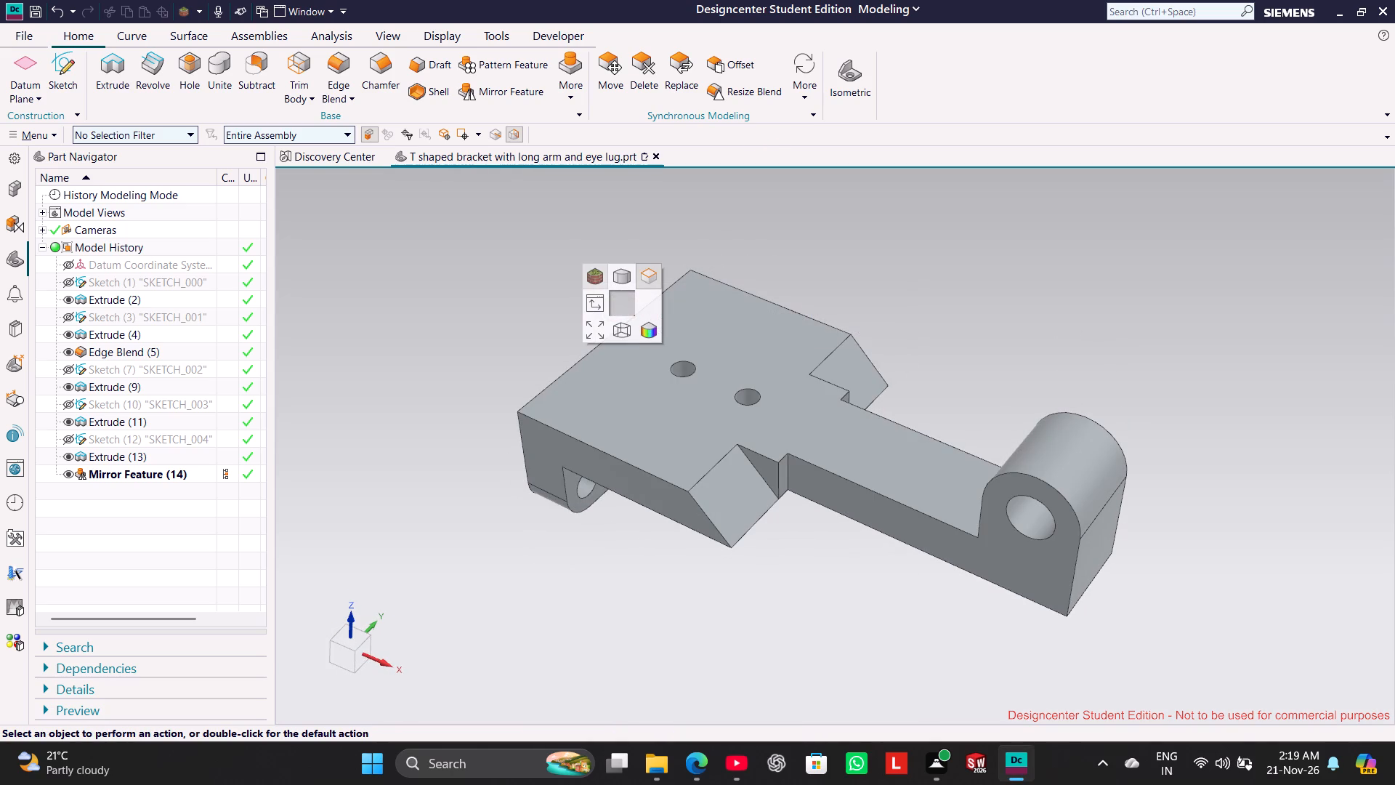
{"action": "right_click_drag", "start_coordinate": [588, 243], "coordinate": [572, 209]}
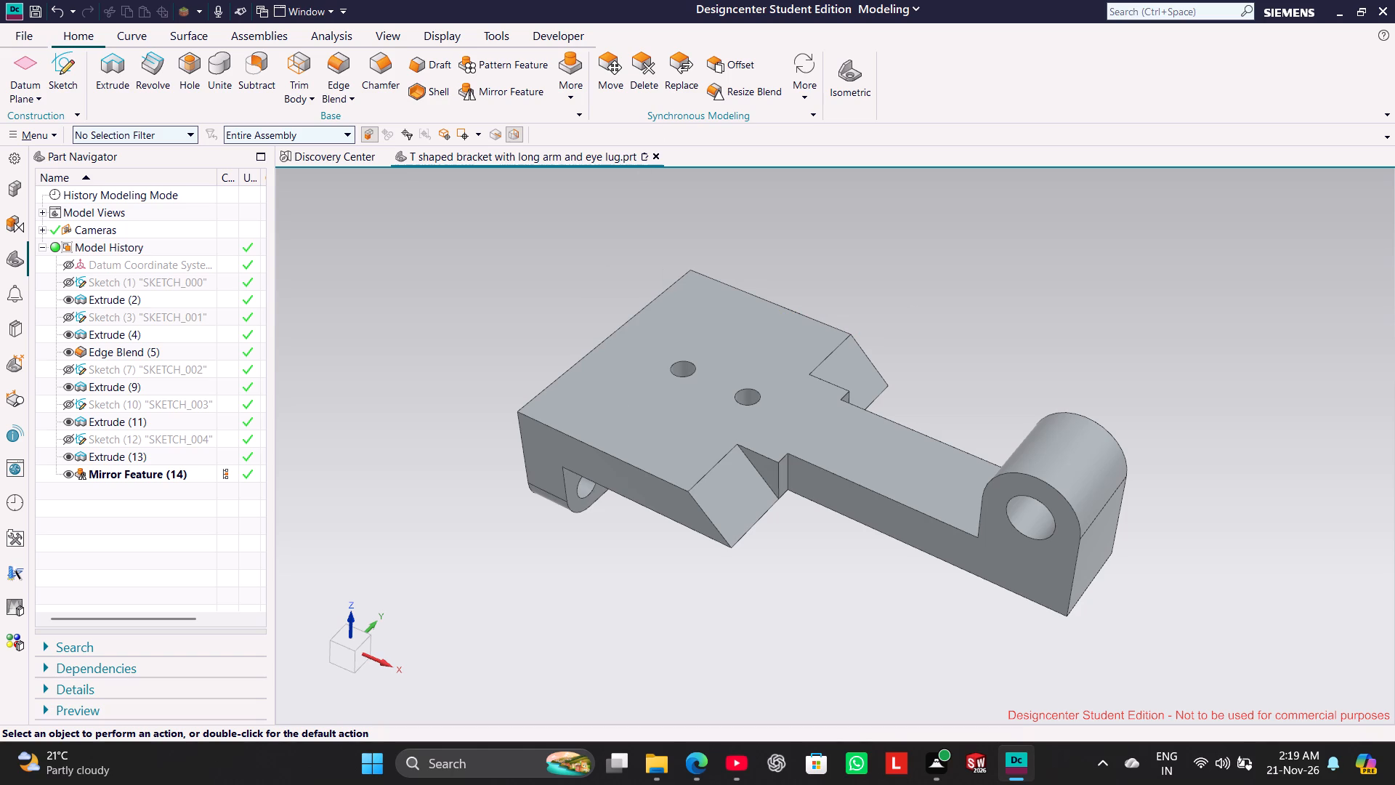
{"action": "right_click_drag", "start_coordinate": [572, 209], "coordinate": [527, 153]}
{"action": "right_click_drag", "start_coordinate": [610, 253], "coordinate": [582, 209]}
{"action": "right_click_drag", "start_coordinate": [582, 209], "coordinate": [615, 228]}
{"action": "right_click_drag", "start_coordinate": [469, 323], "coordinate": [623, 212]}
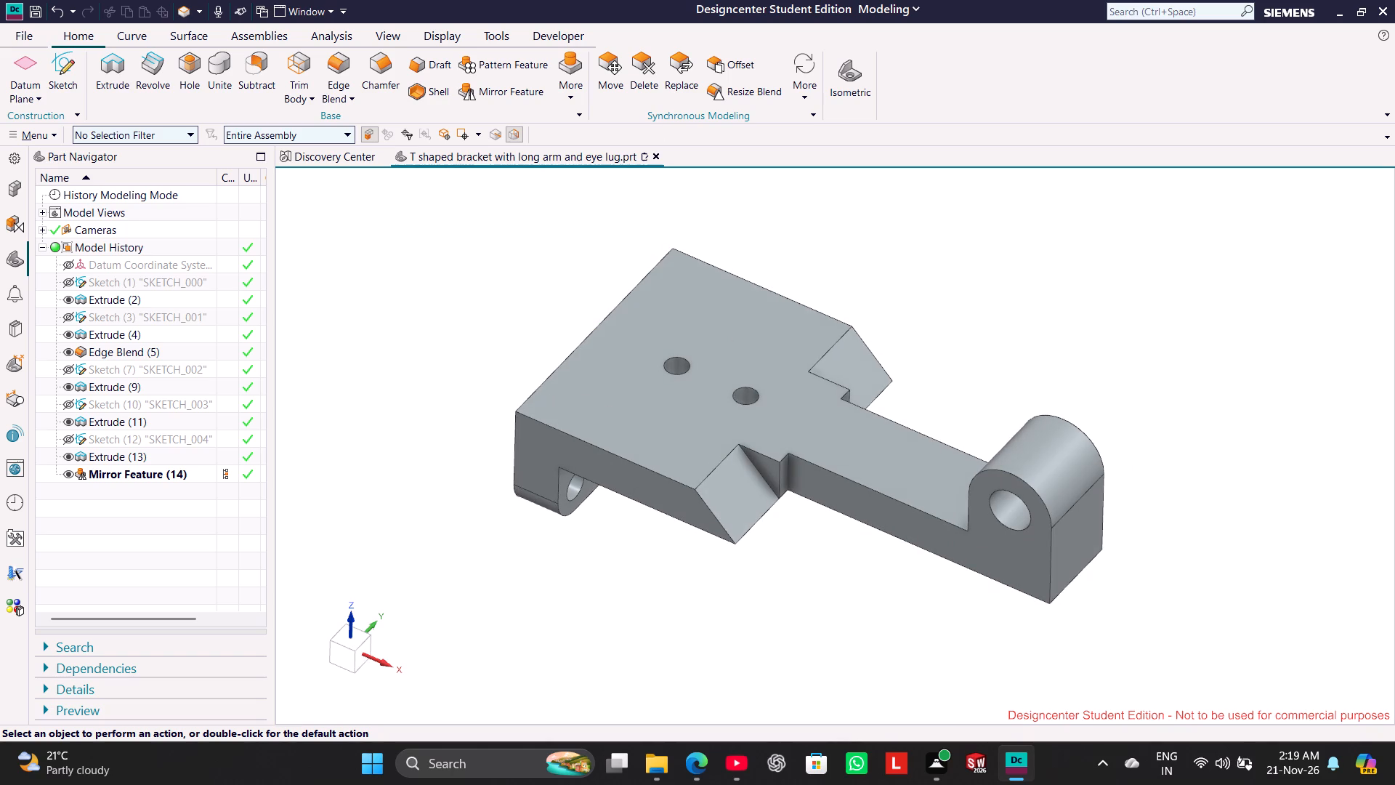
{"action": "right_click_drag", "start_coordinate": [518, 296], "coordinate": [718, 174]}
{"action": "left_click", "coordinate": [860, 73]}
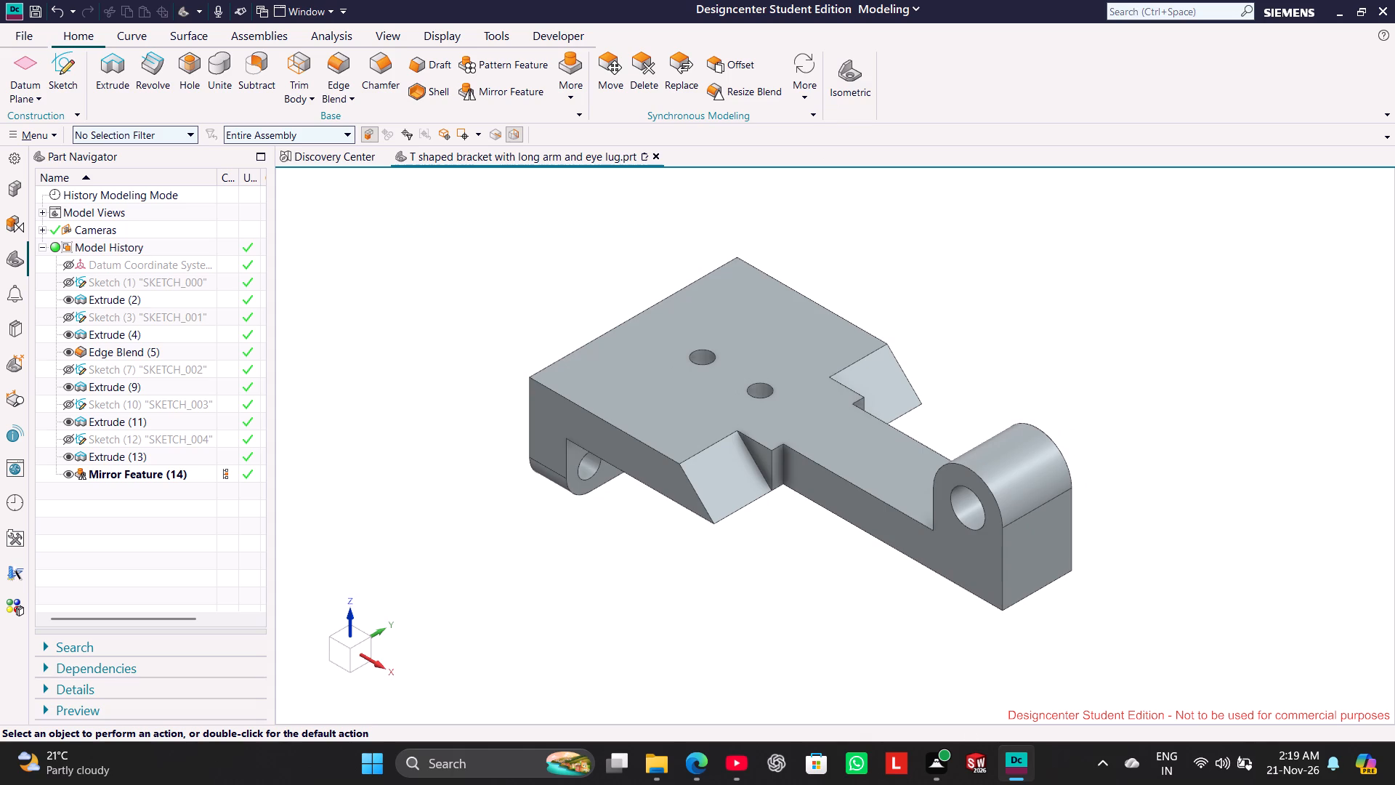
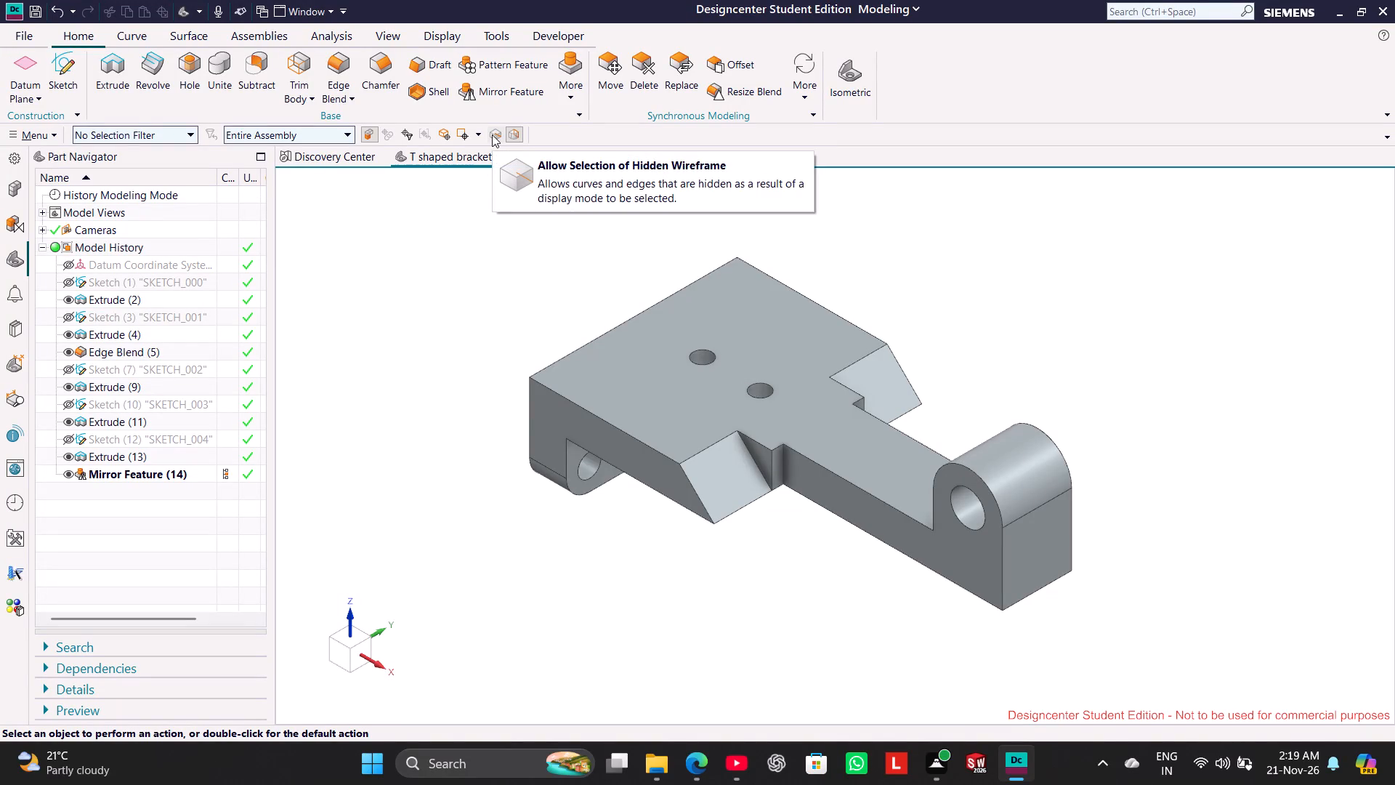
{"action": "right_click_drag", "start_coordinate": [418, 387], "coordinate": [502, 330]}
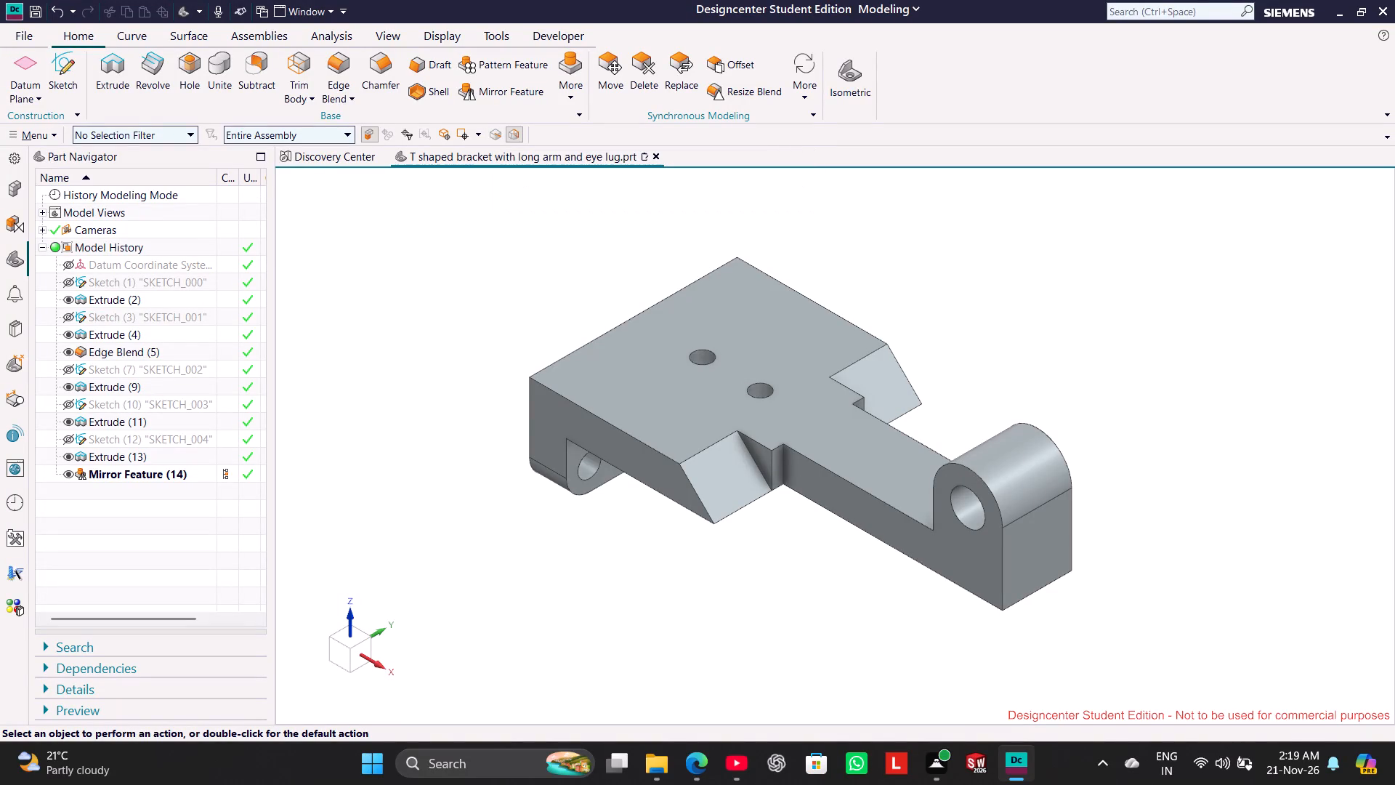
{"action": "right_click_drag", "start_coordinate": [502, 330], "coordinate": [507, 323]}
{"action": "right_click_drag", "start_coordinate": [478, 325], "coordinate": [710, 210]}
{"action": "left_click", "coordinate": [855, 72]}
Sketch a rectangle about 109 mm by 47 mm on the Top plane, starting at the origin and covering half the flange.
{"action": "left_click", "coordinate": [64, 75]}
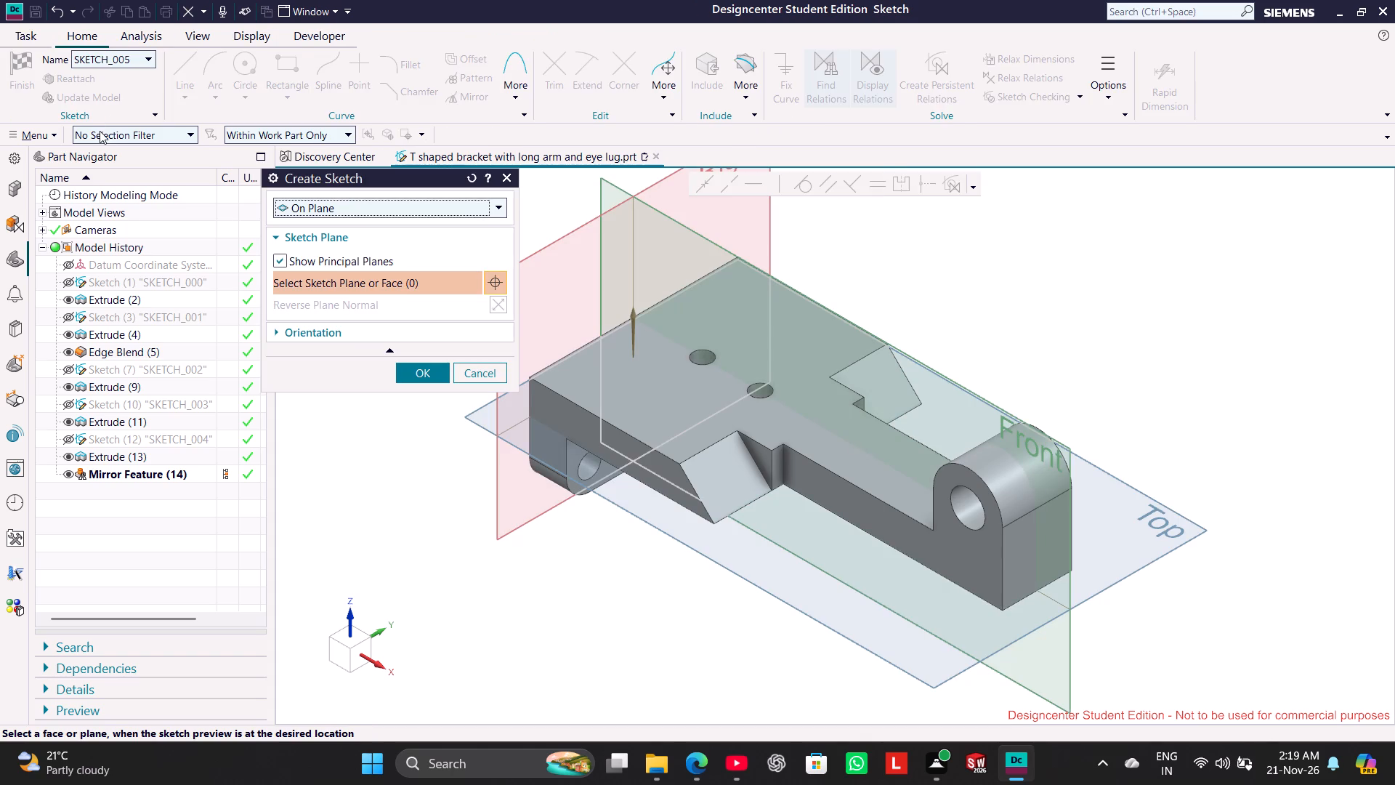
{"action": "left_click", "coordinate": [411, 375]}
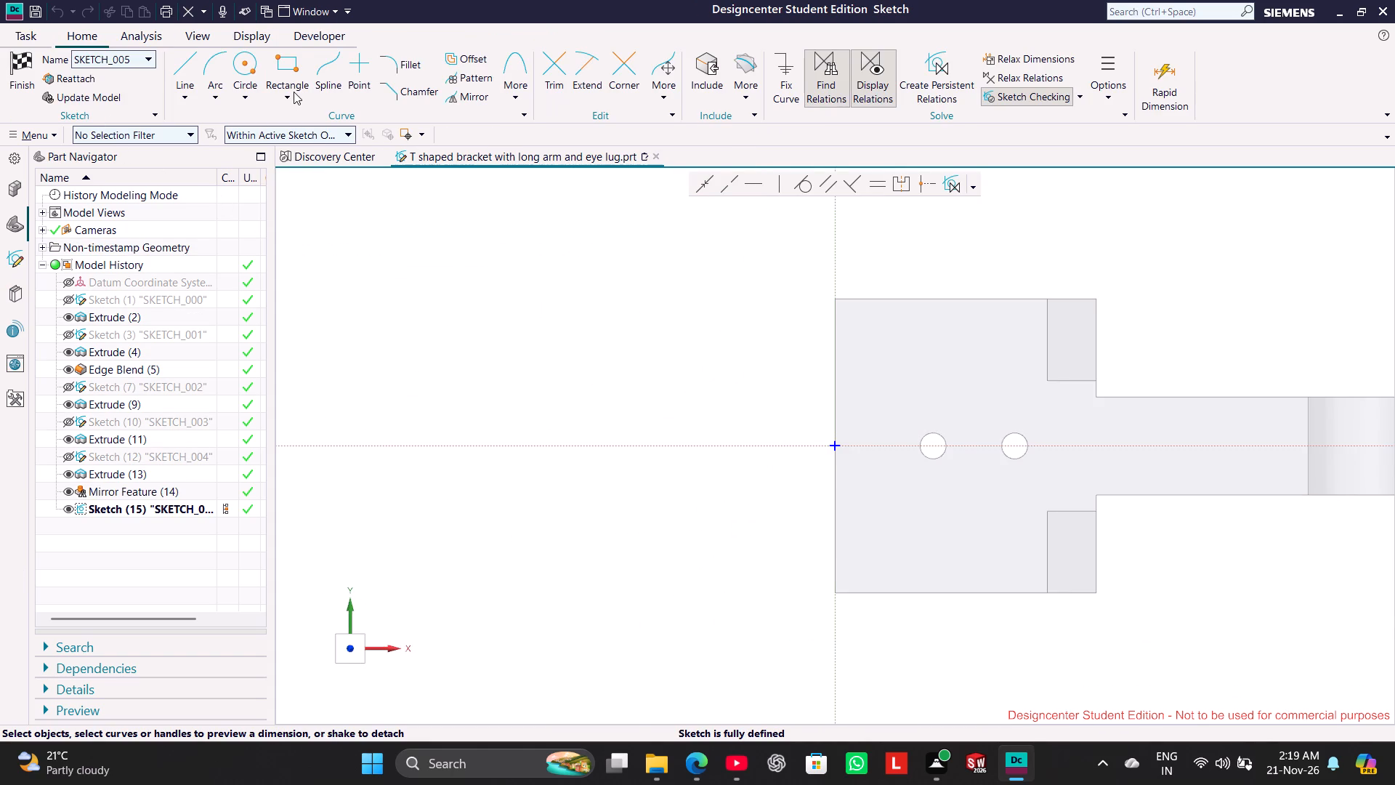
{"action": "left_click", "coordinate": [291, 67]}
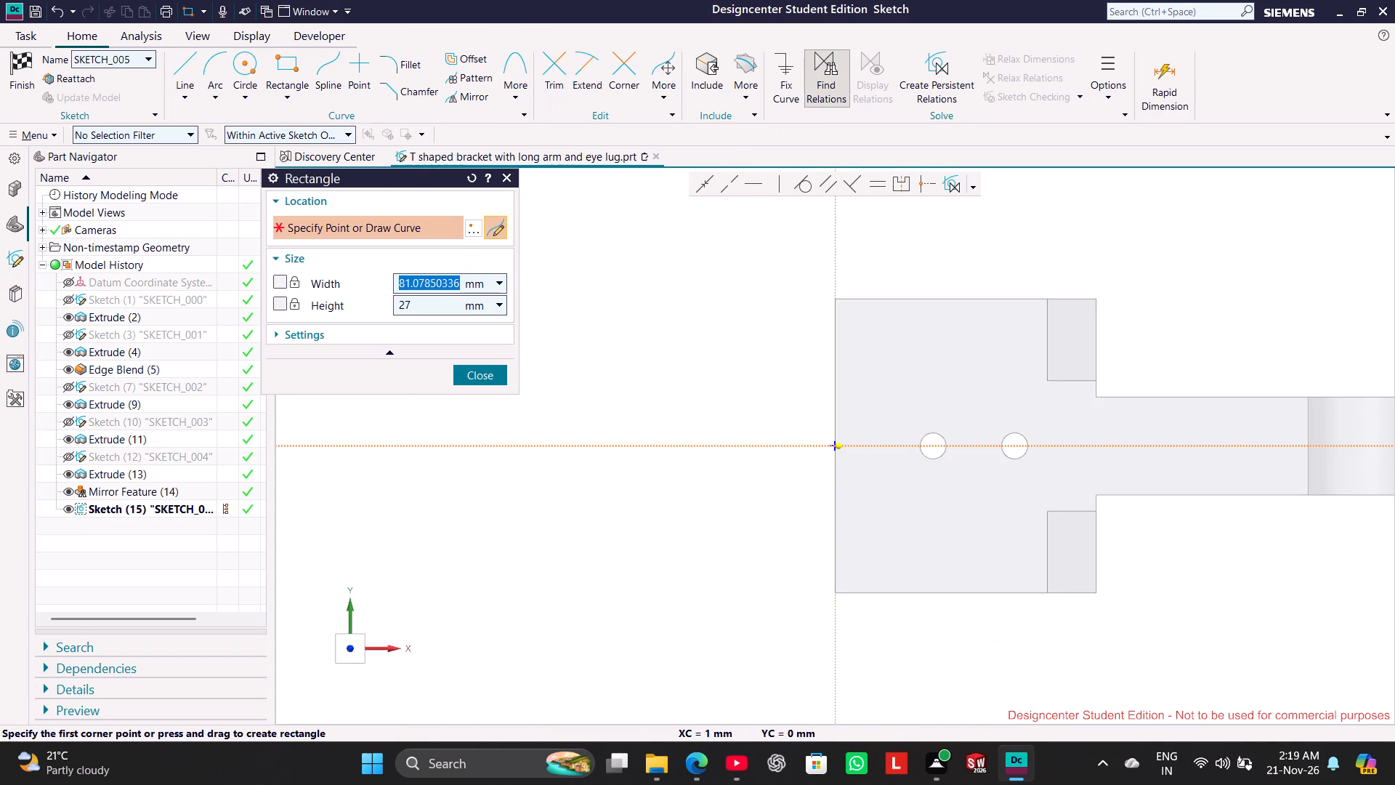
{"action": "left_click", "coordinate": [838, 443]}
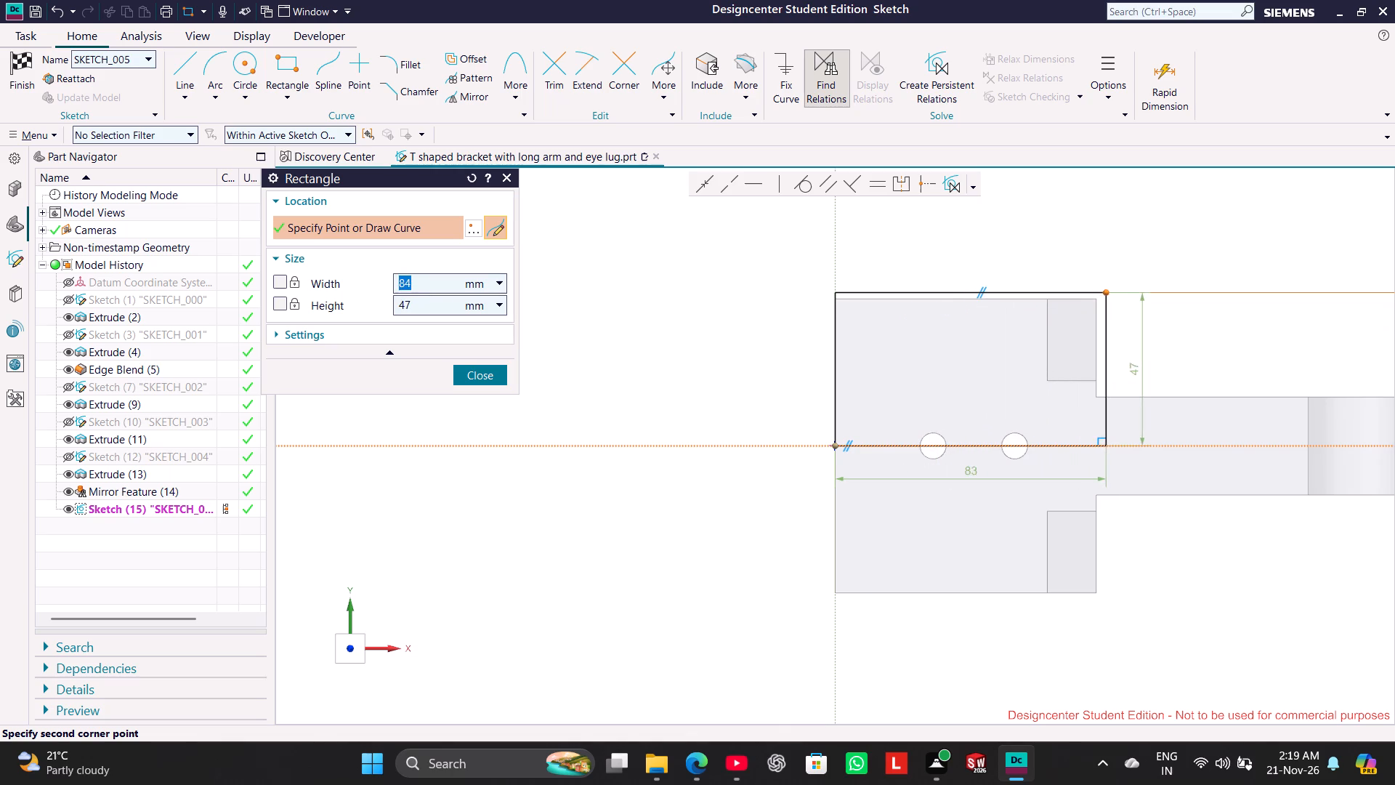
{"action": "left_click", "coordinate": [1192, 294]}
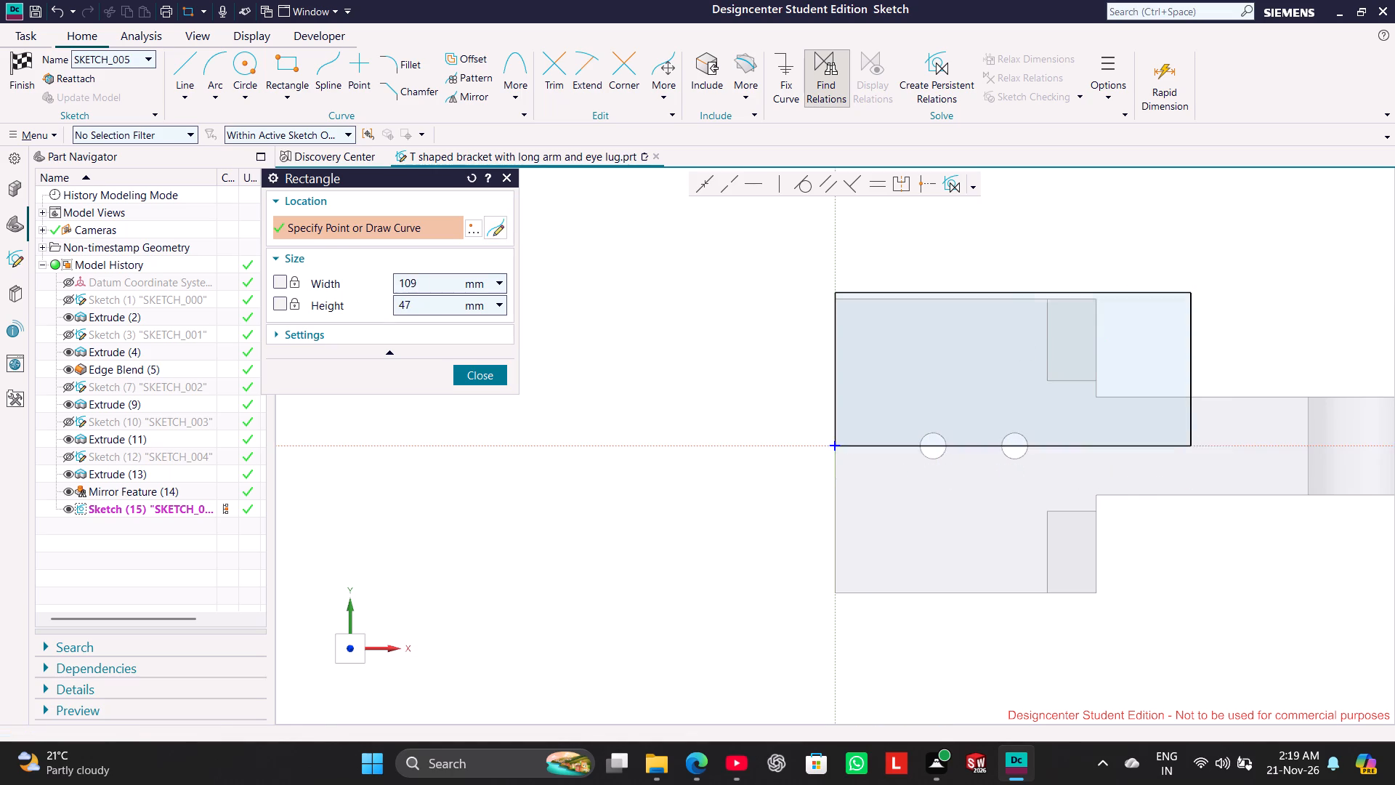
{"action": "left_click", "coordinate": [469, 376]}
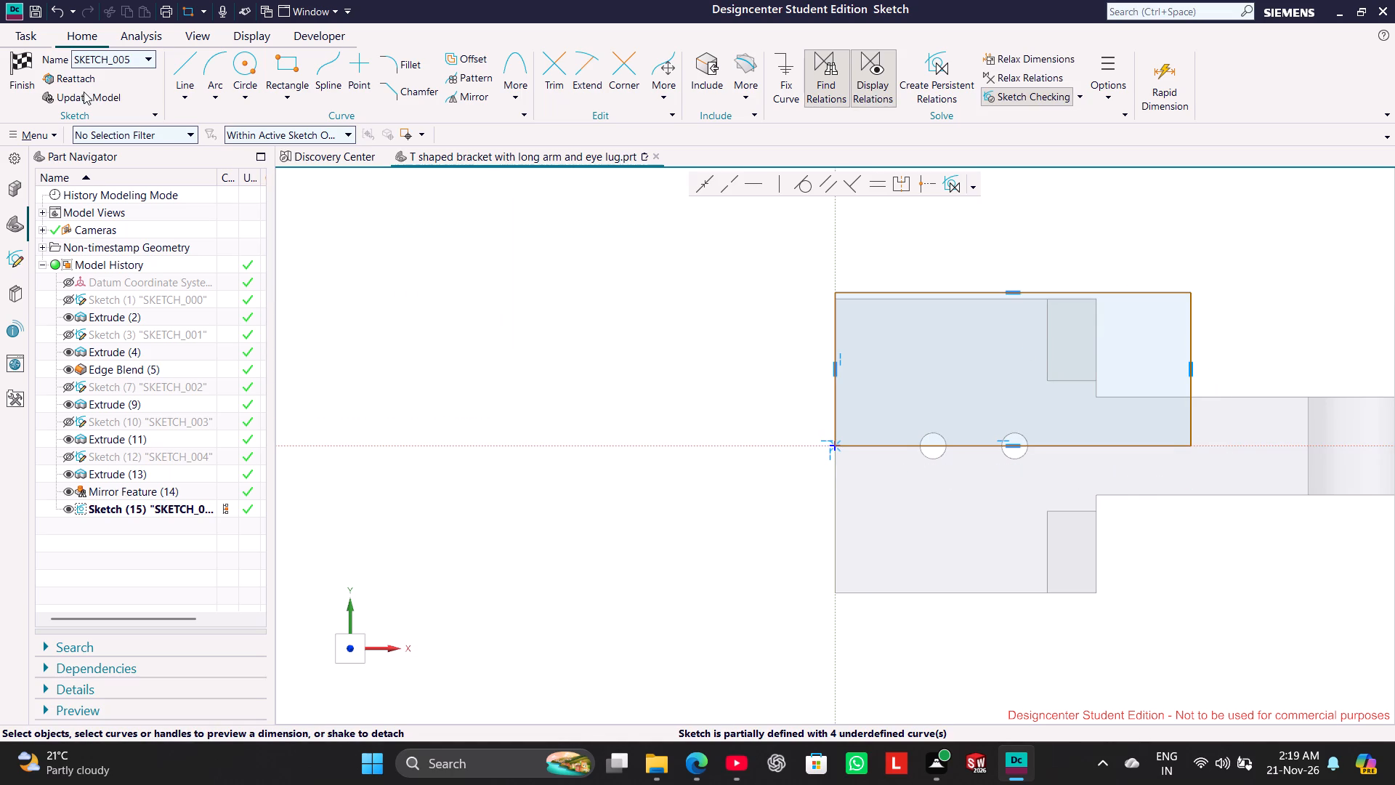
{"action": "left_click", "coordinate": [25, 76]}
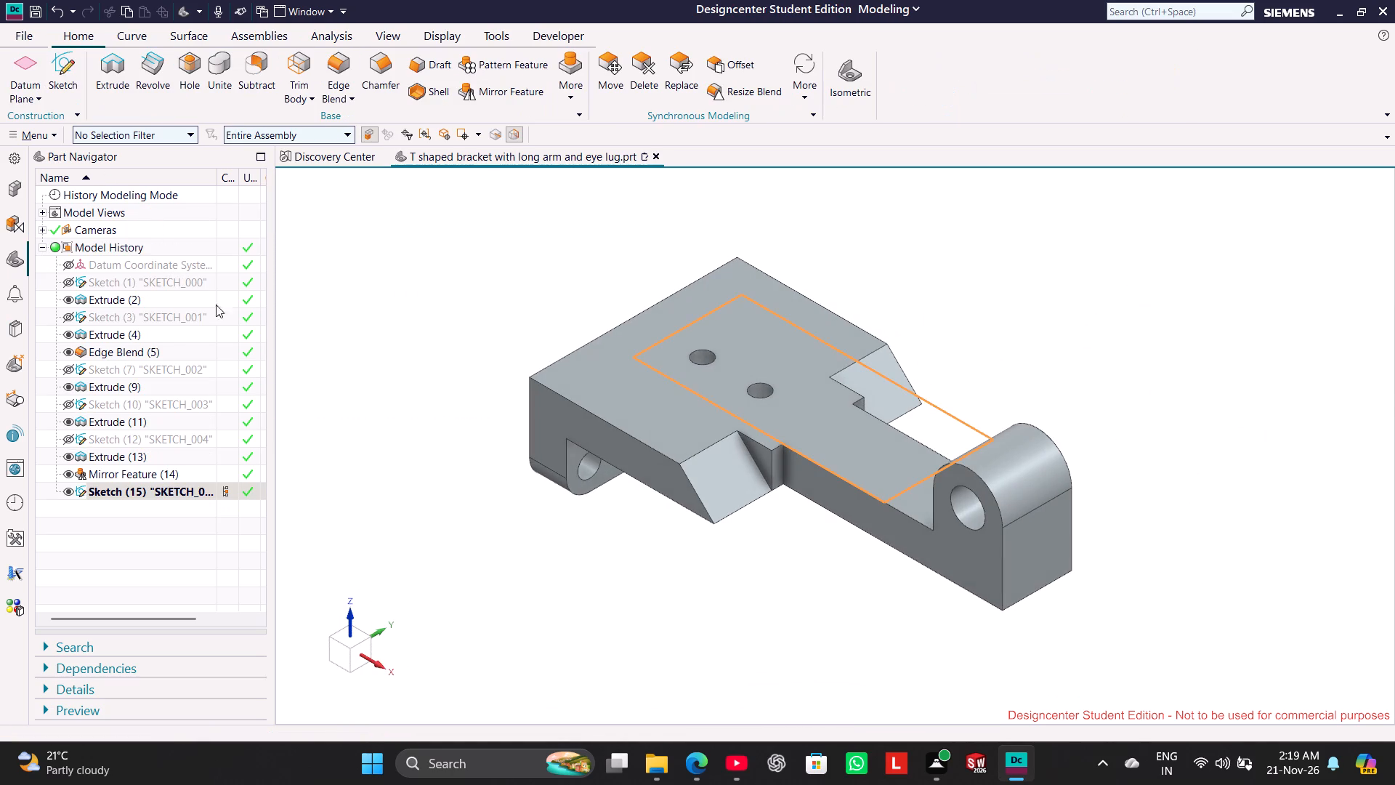
Extrude the rectangle as a Subtract cut through the bracket, from start distance 25 mm to end distance 0 mm.
{"action": "left_click", "coordinate": [121, 87]}
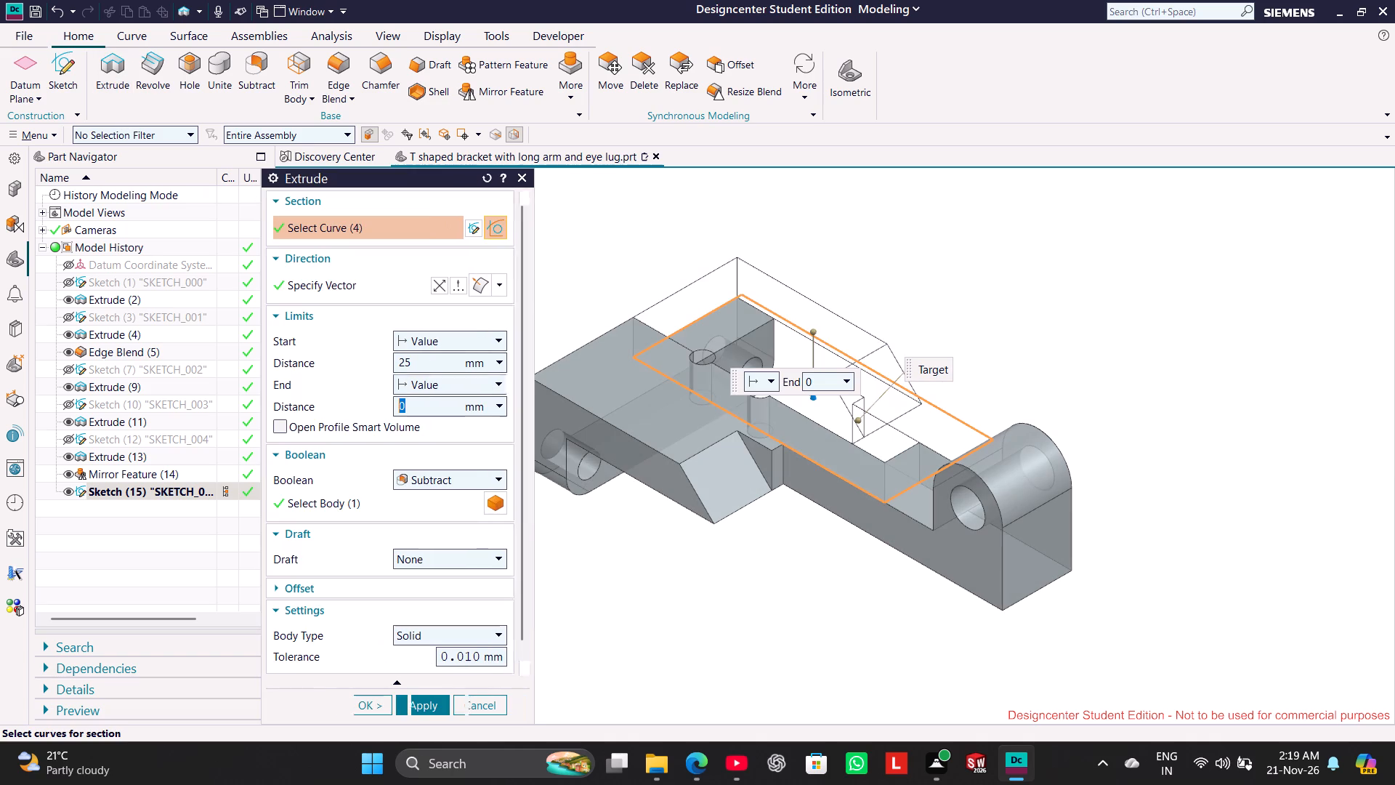
{"action": "middle_click_drag", "start_coordinate": [734, 697], "coordinate": [693, 618]}
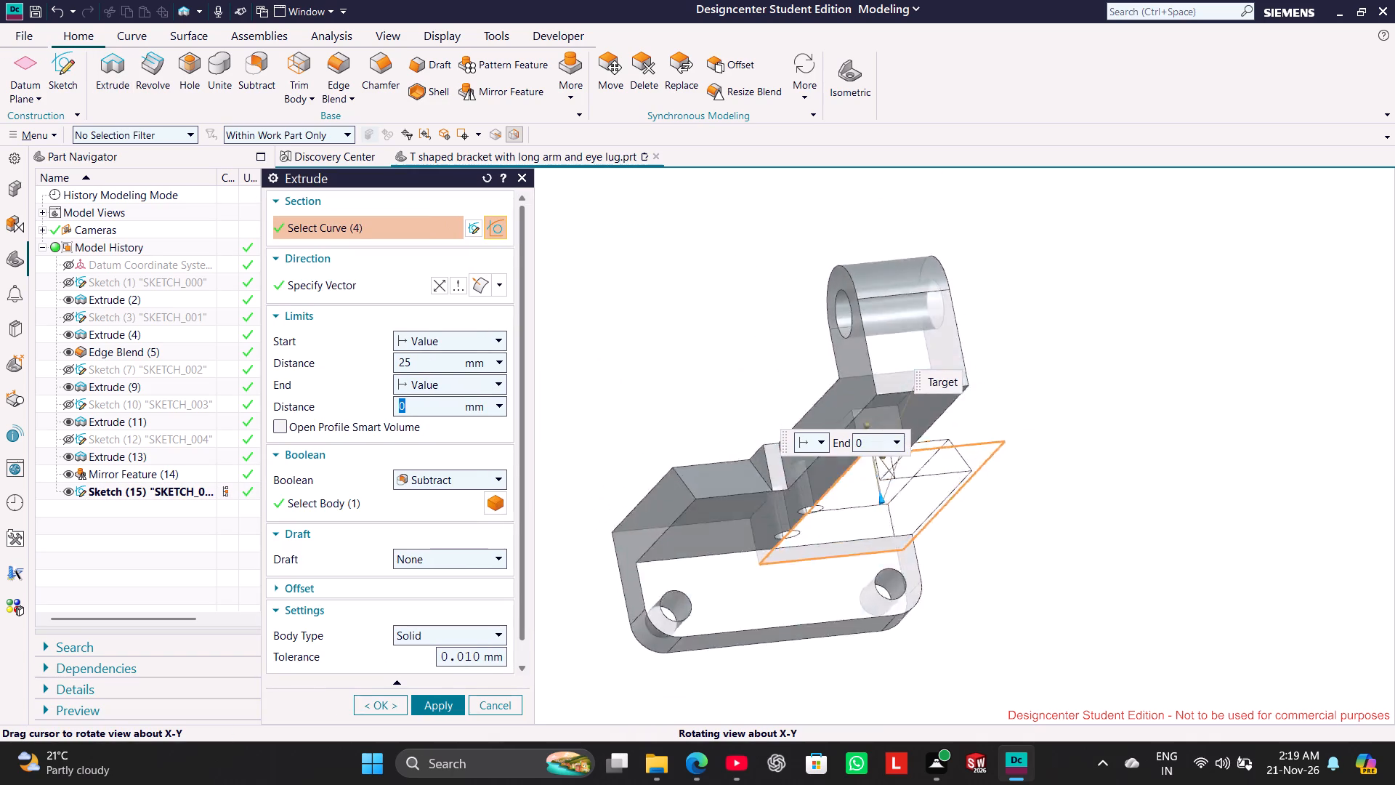
{"action": "middle_click_drag", "start_coordinate": [693, 618], "coordinate": [751, 678]}
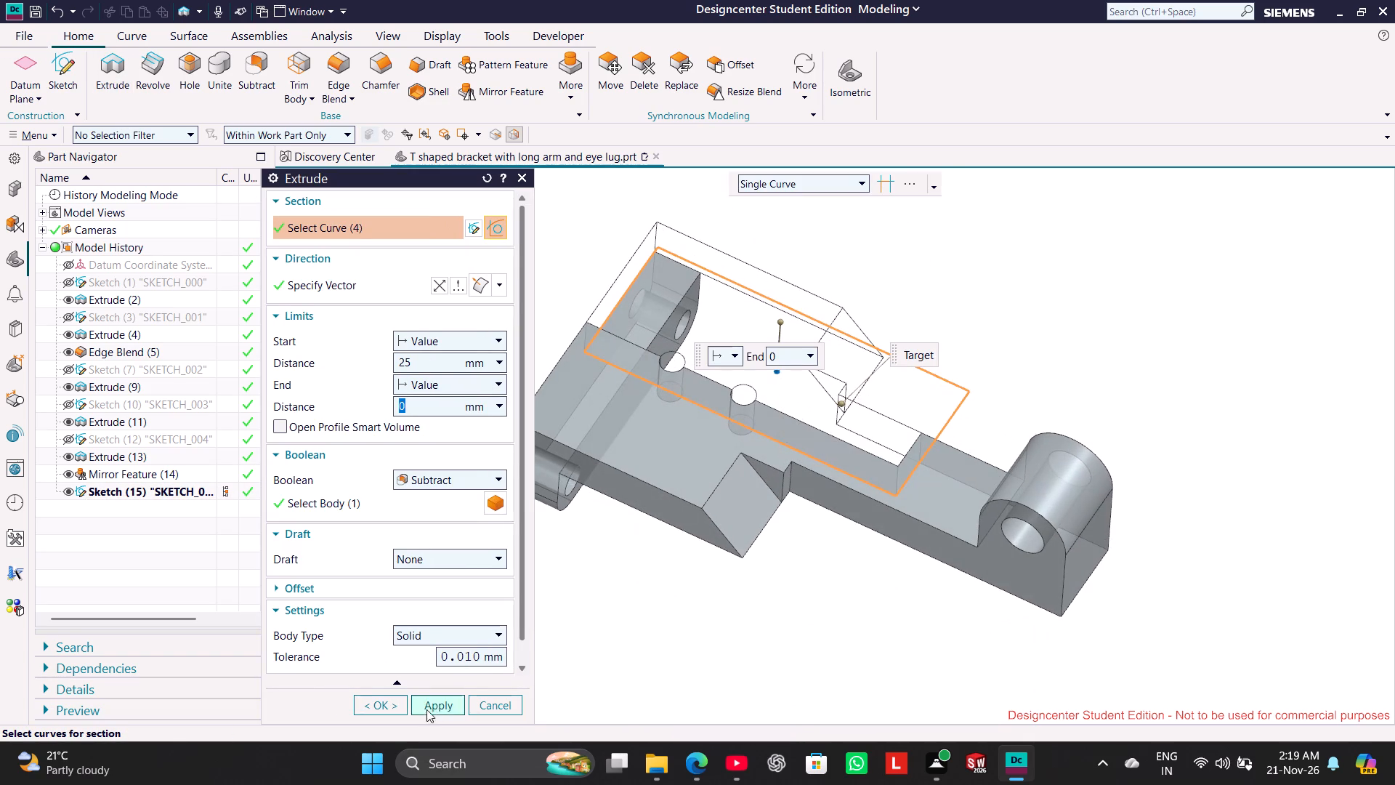
{"action": "left_click", "coordinate": [440, 704]}
{"action": "left_click", "coordinate": [490, 702]}
Inspect the cutaway bracket from isometric and several rotated angles, examining the sectioned flange holes and the cut faces.
{"action": "middle_click_drag", "start_coordinate": [584, 624], "coordinate": [558, 682]}
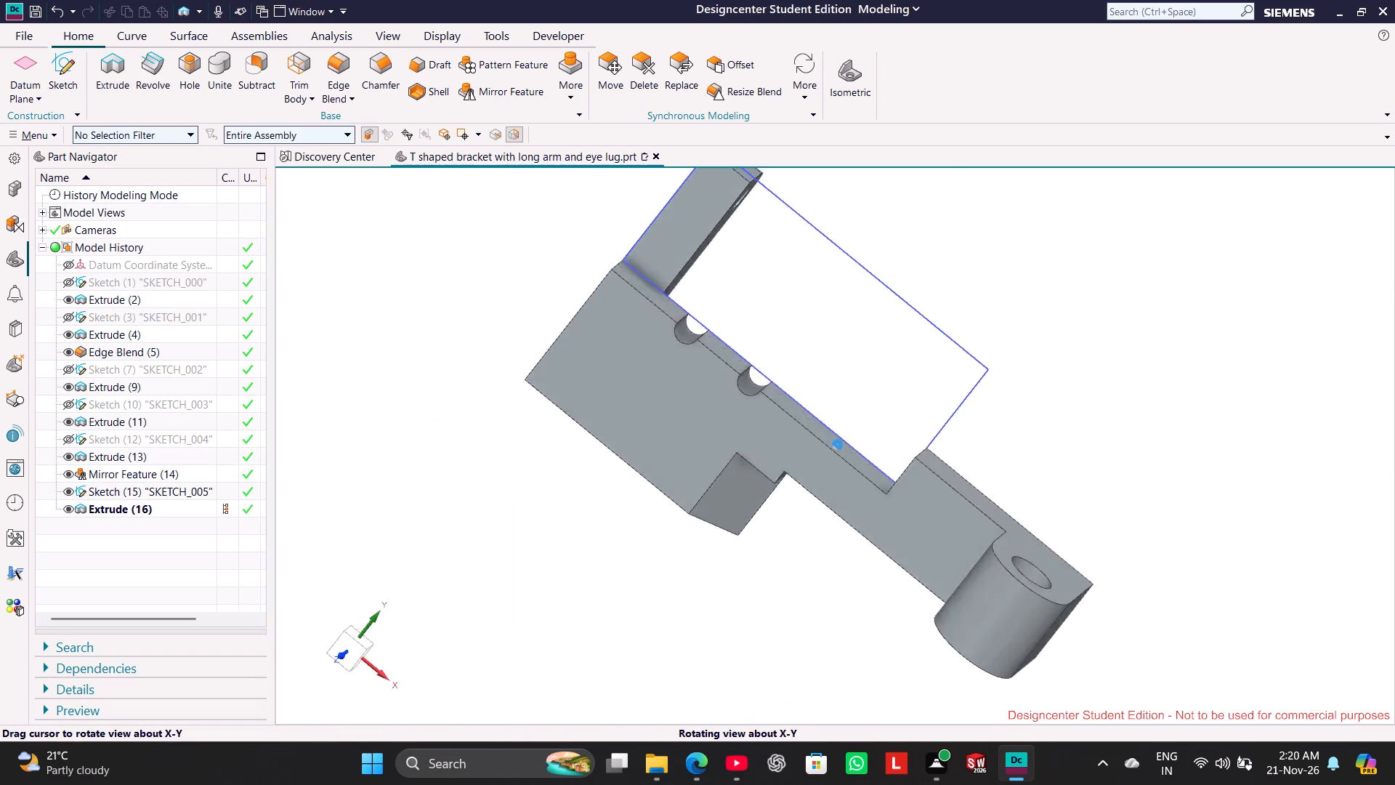
{"action": "middle_click_drag", "start_coordinate": [558, 682], "coordinate": [604, 686]}
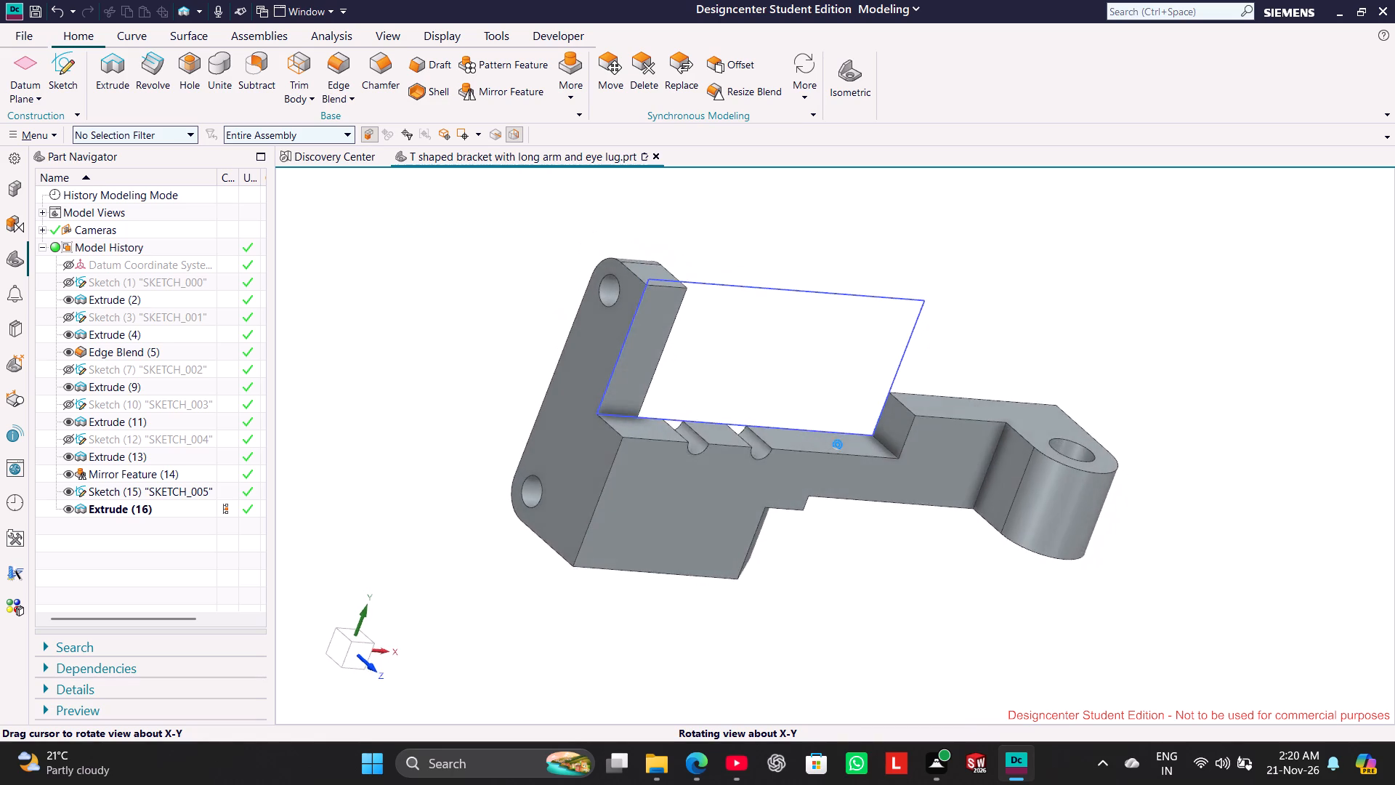
{"action": "middle_click_drag", "start_coordinate": [604, 686], "coordinate": [573, 637]}
{"action": "left_click", "coordinate": [853, 79]}
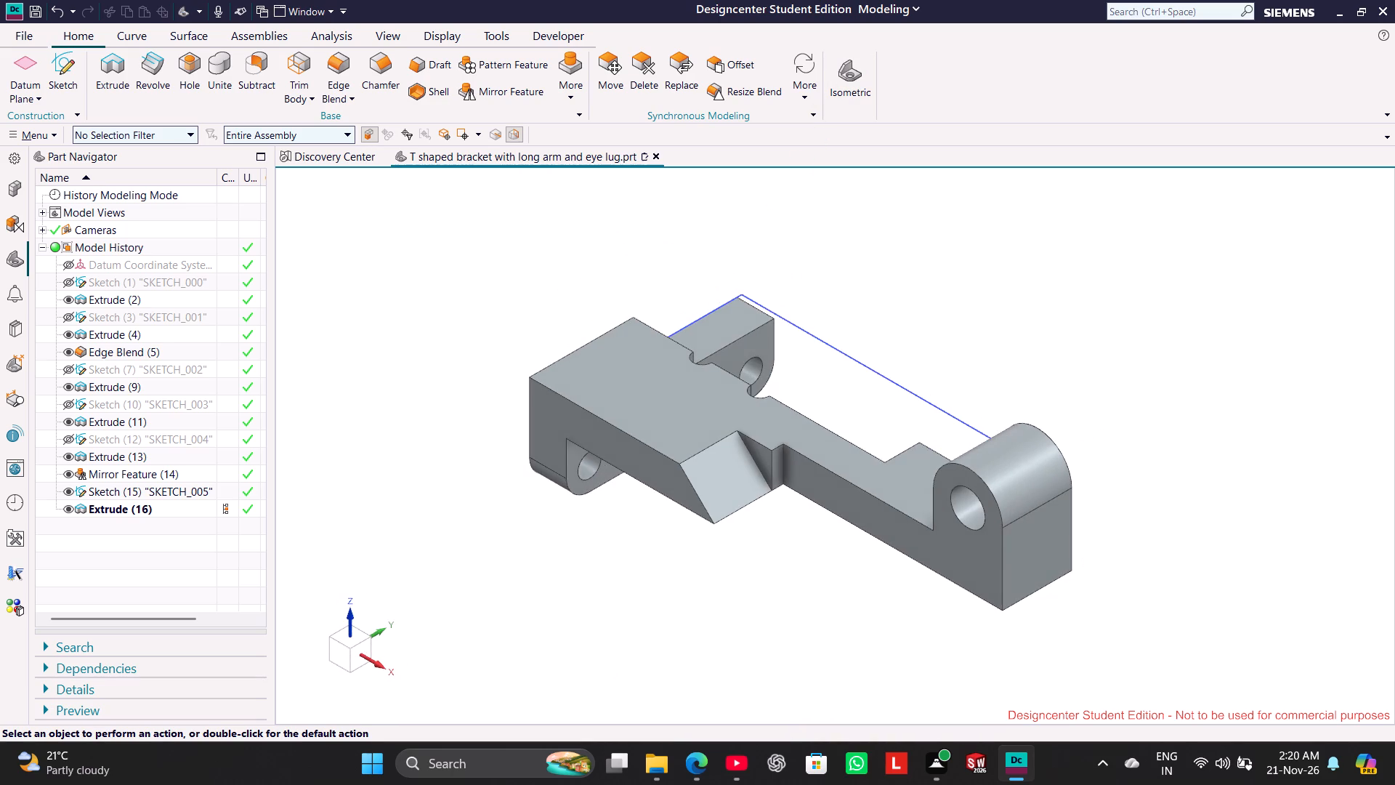
{"action": "middle_click_drag", "start_coordinate": [559, 520], "coordinate": [440, 542]}
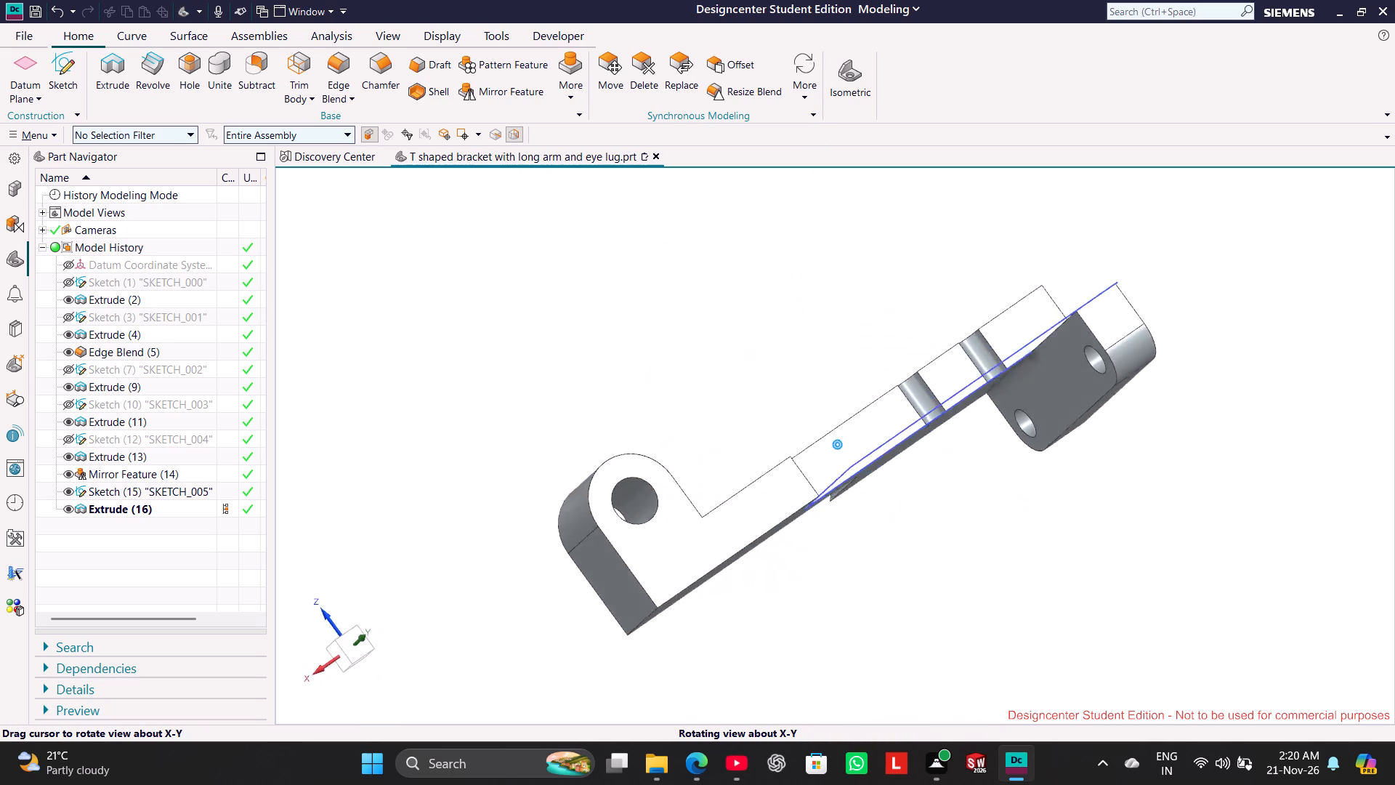
{"action": "middle_click_drag", "start_coordinate": [440, 542], "coordinate": [417, 570]}
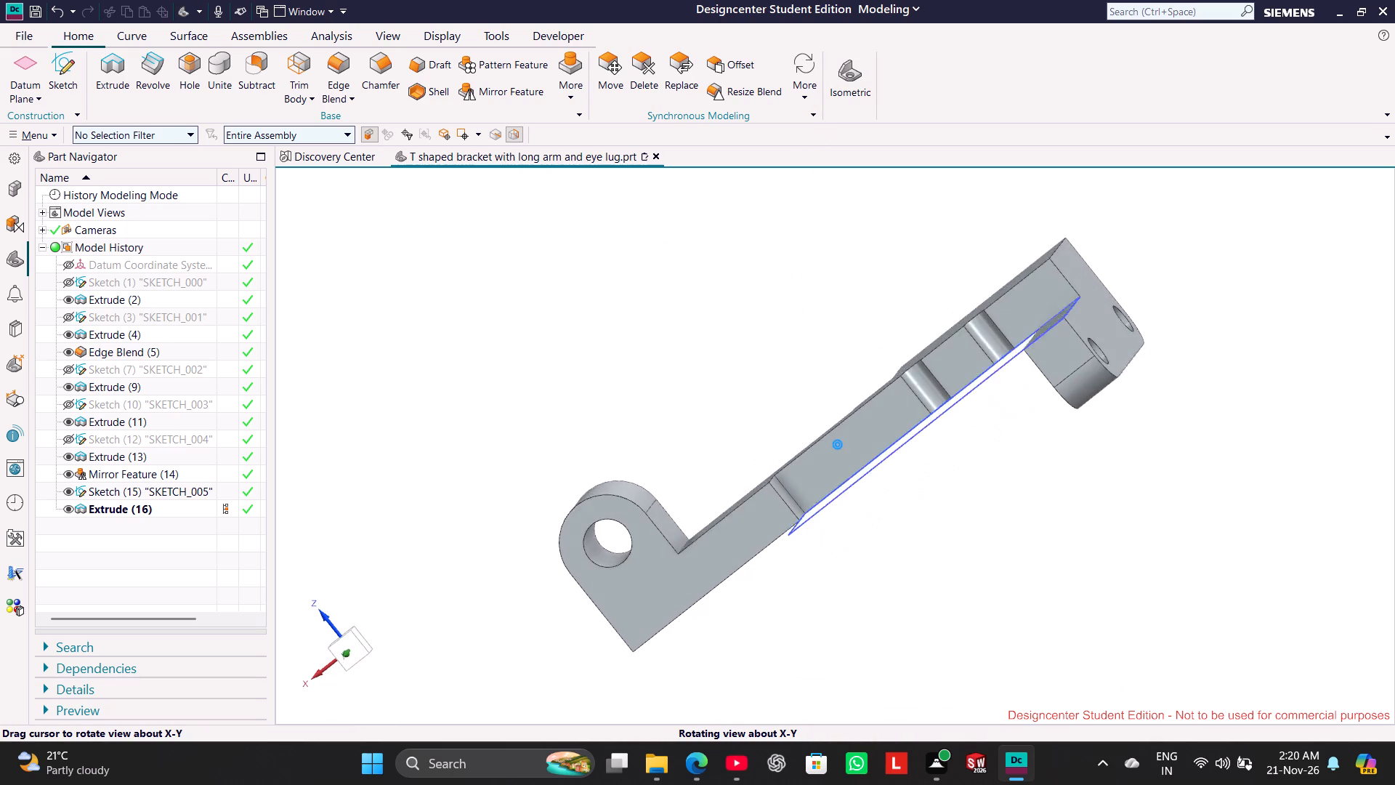
{"action": "middle_click_drag", "start_coordinate": [417, 570], "coordinate": [521, 609]}
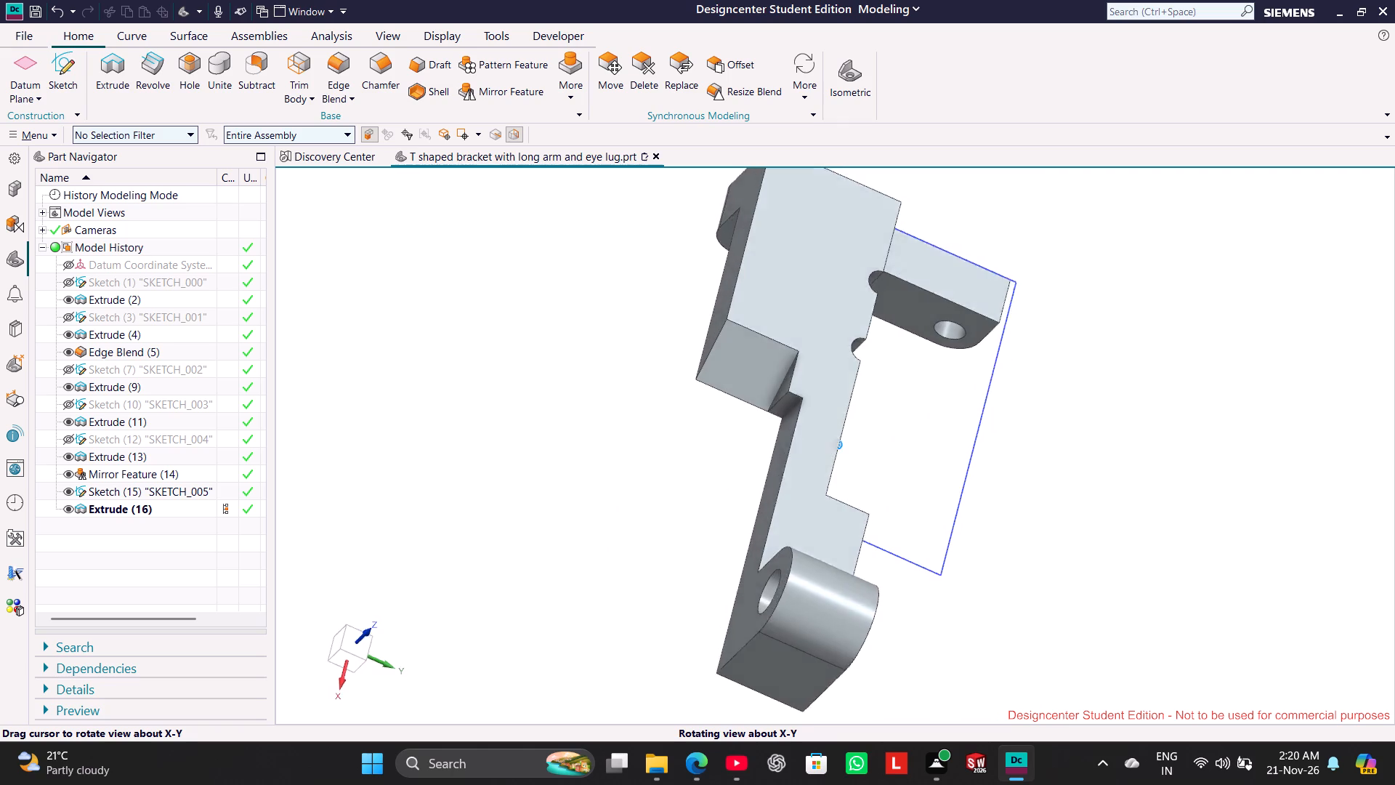
{"action": "middle_click_drag", "start_coordinate": [521, 609], "coordinate": [496, 623]}
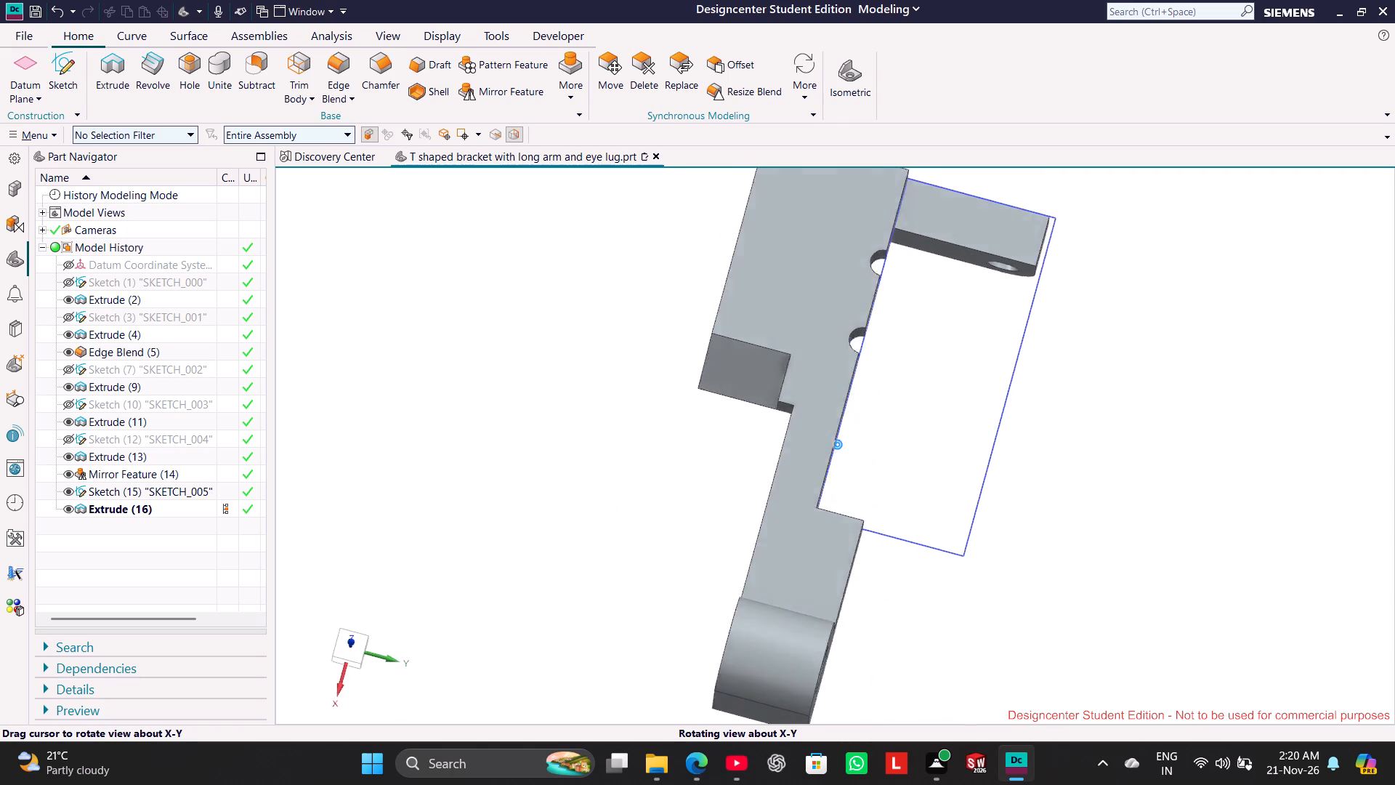
{"action": "middle_click_drag", "start_coordinate": [496, 623], "coordinate": [483, 616]}
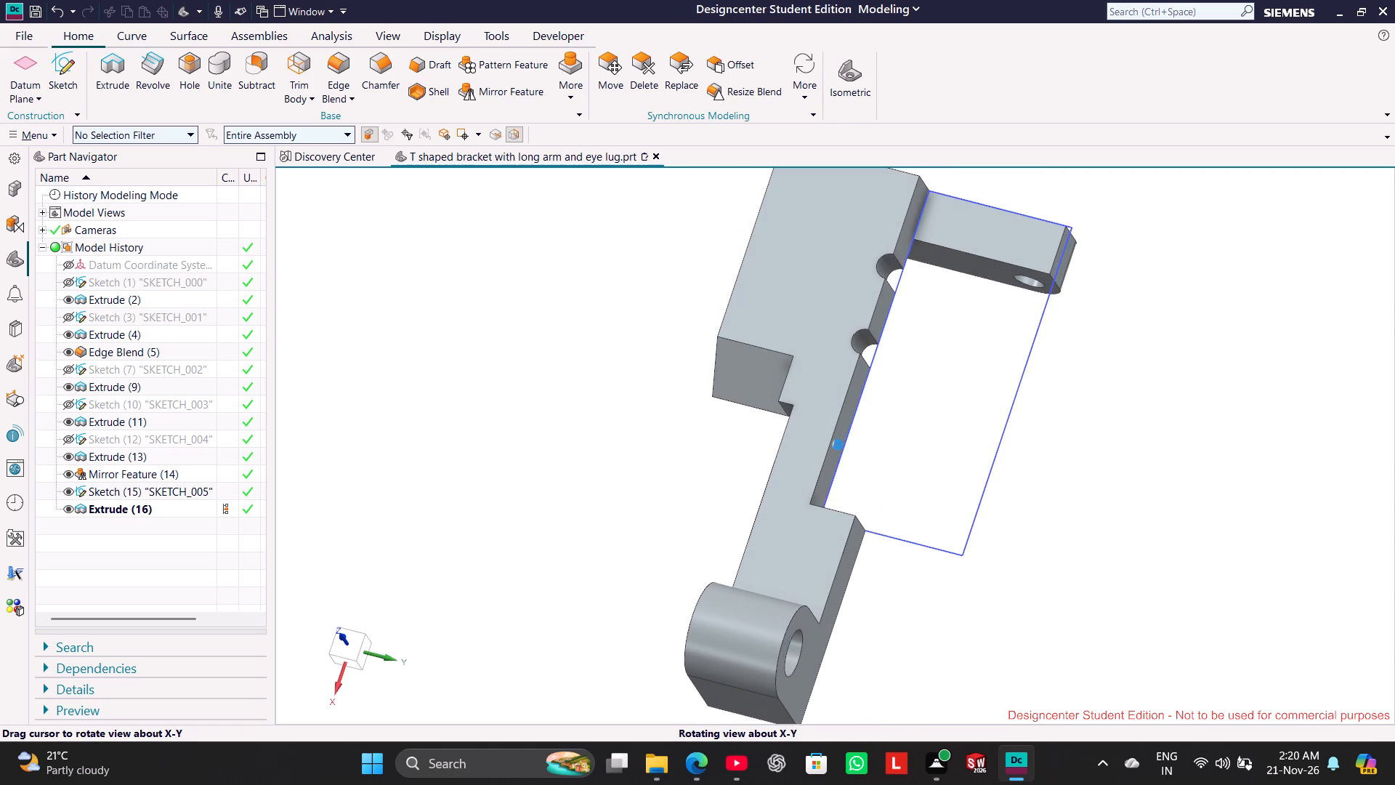
{"action": "middle_click_drag", "start_coordinate": [483, 616], "coordinate": [437, 576]}
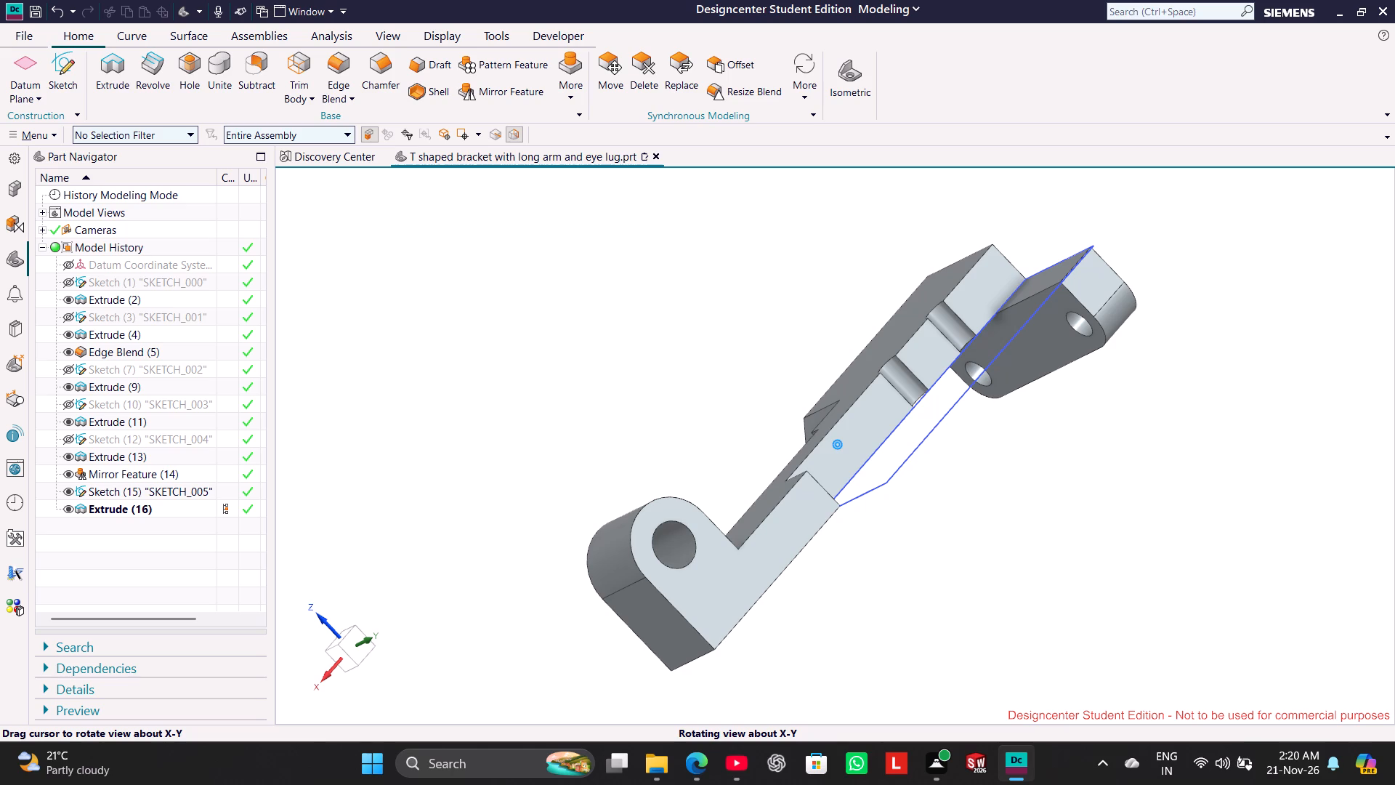
{"action": "middle_click_drag", "start_coordinate": [437, 576], "coordinate": [454, 589]}
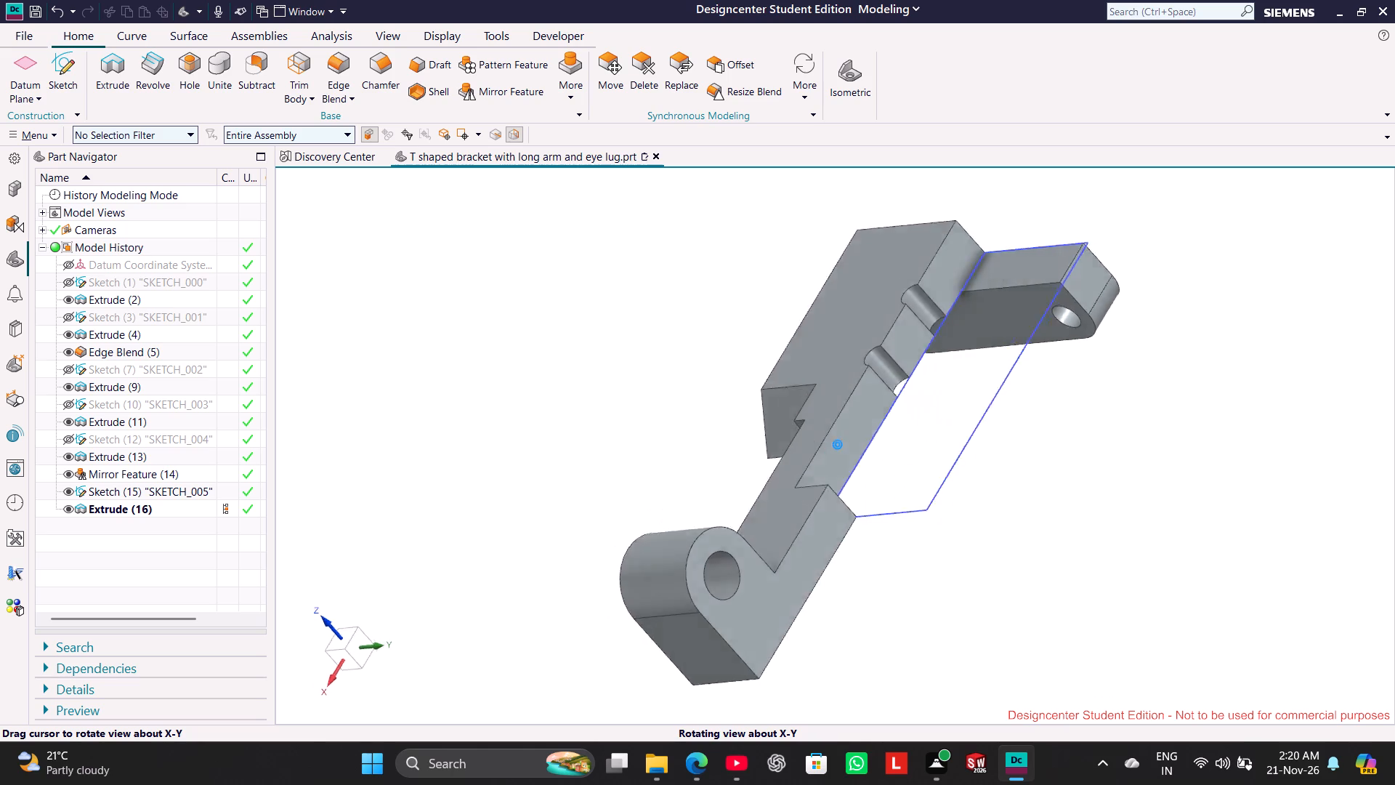
{"action": "middle_click_drag", "start_coordinate": [454, 589], "coordinate": [477, 597]}
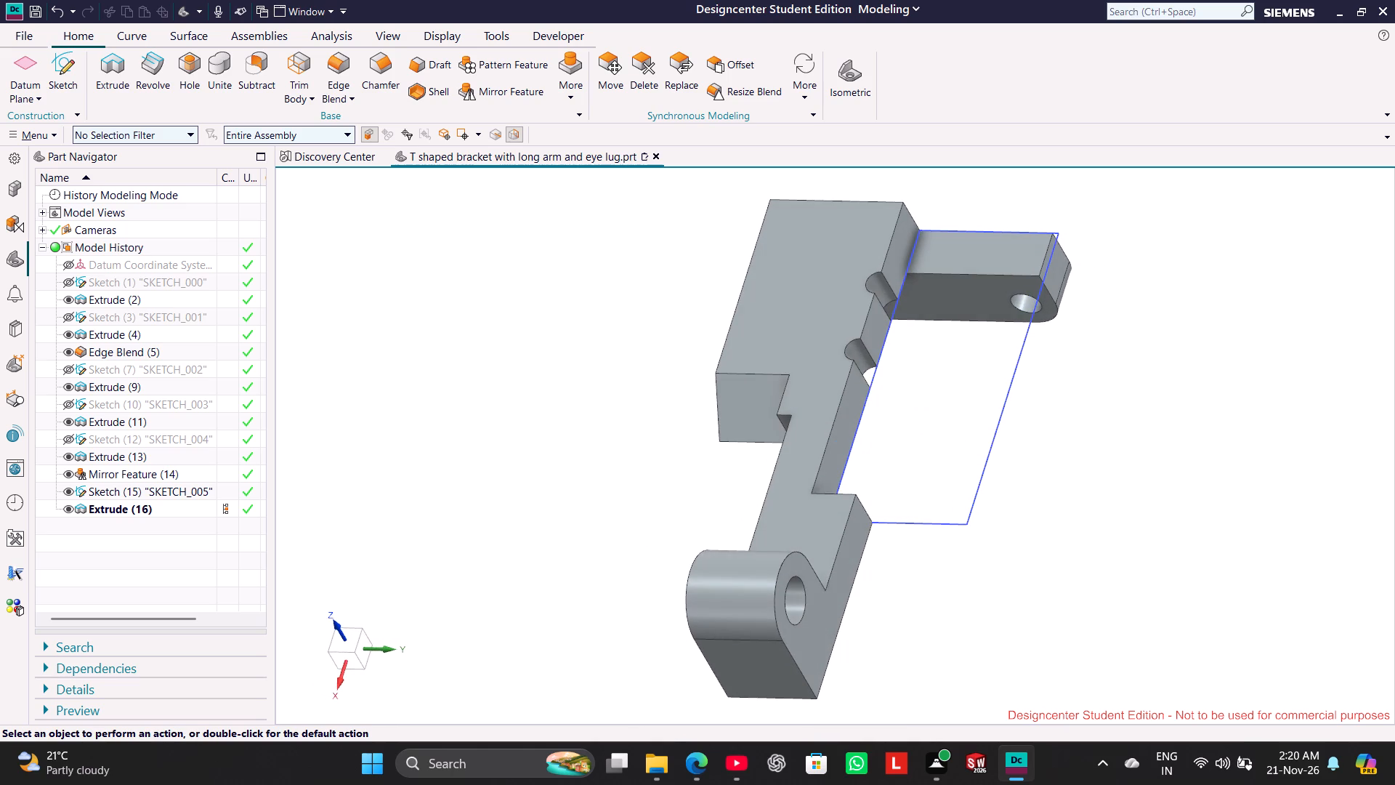
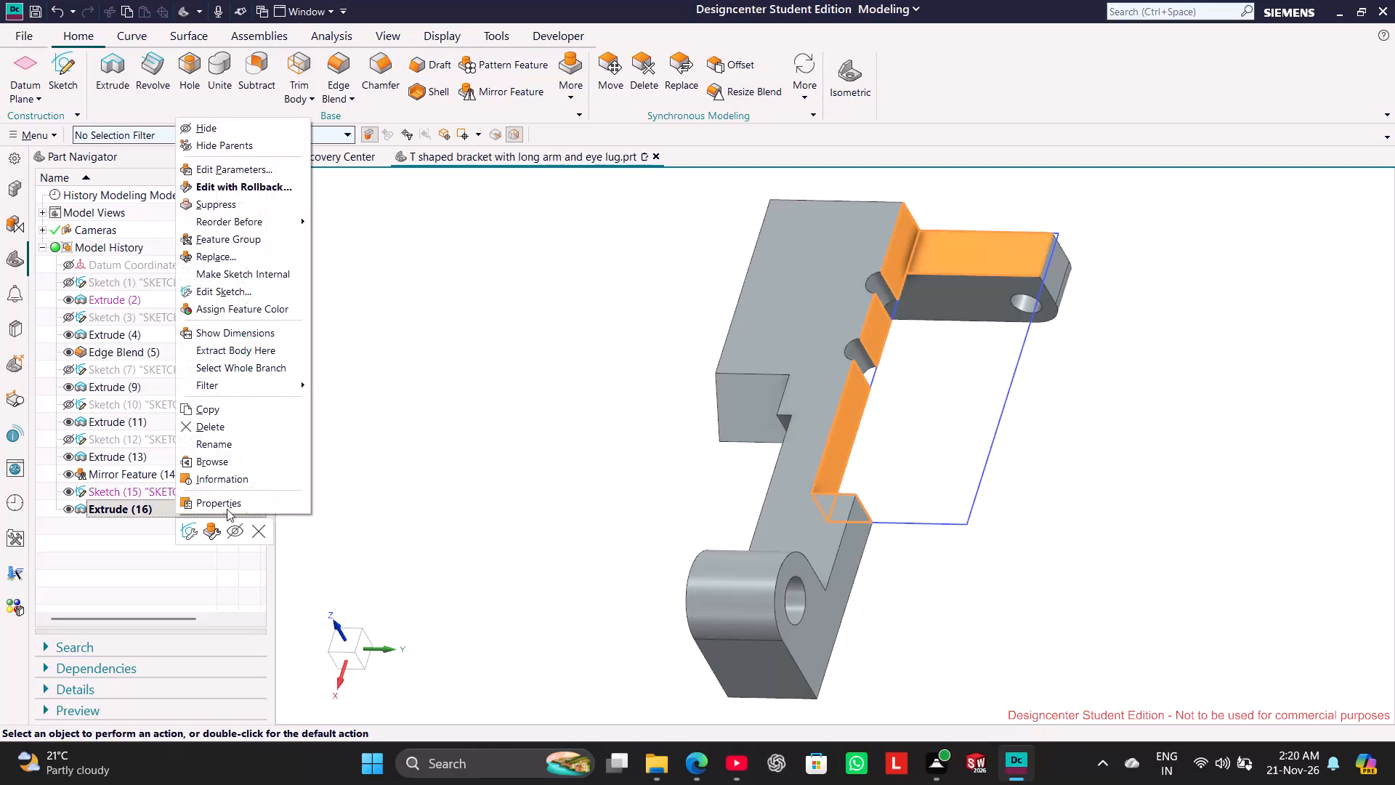
Delete Extrude (16) and its rectangular sketch, Sketch (15), from the model history.
{"action": "left_click", "coordinate": [262, 534]}
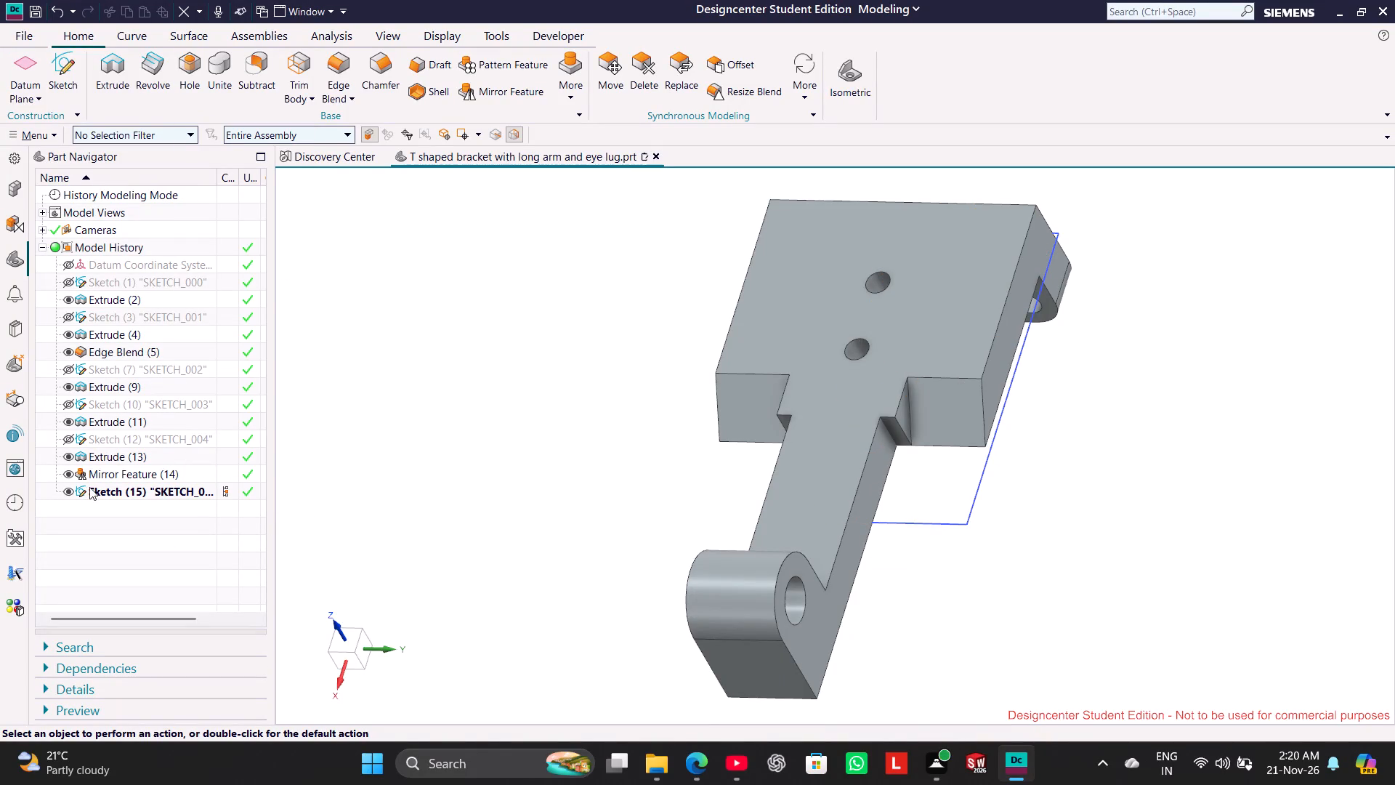
{"action": "right_click", "coordinate": [162, 489]}
{"action": "left_click", "coordinate": [294, 520]}
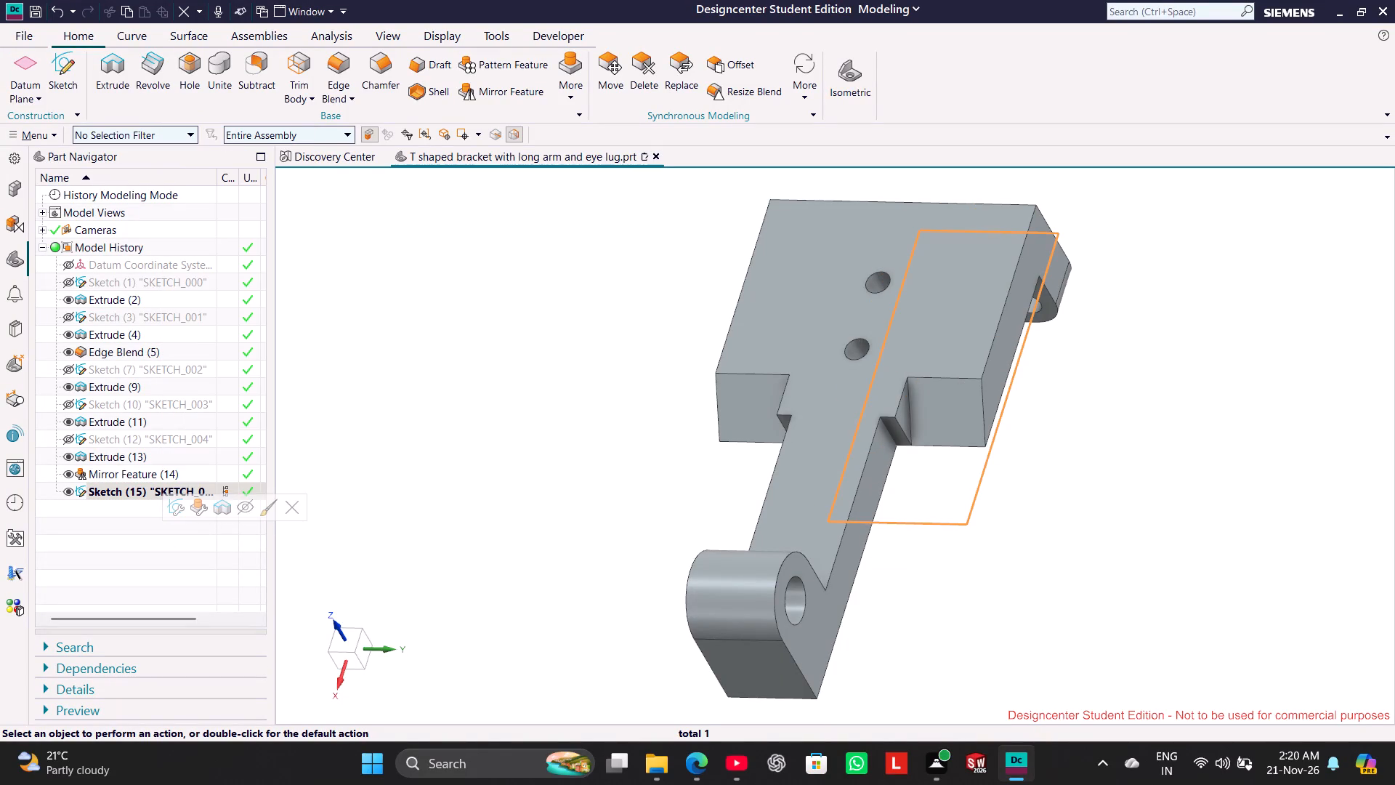
{"action": "left_click", "coordinate": [841, 81]}
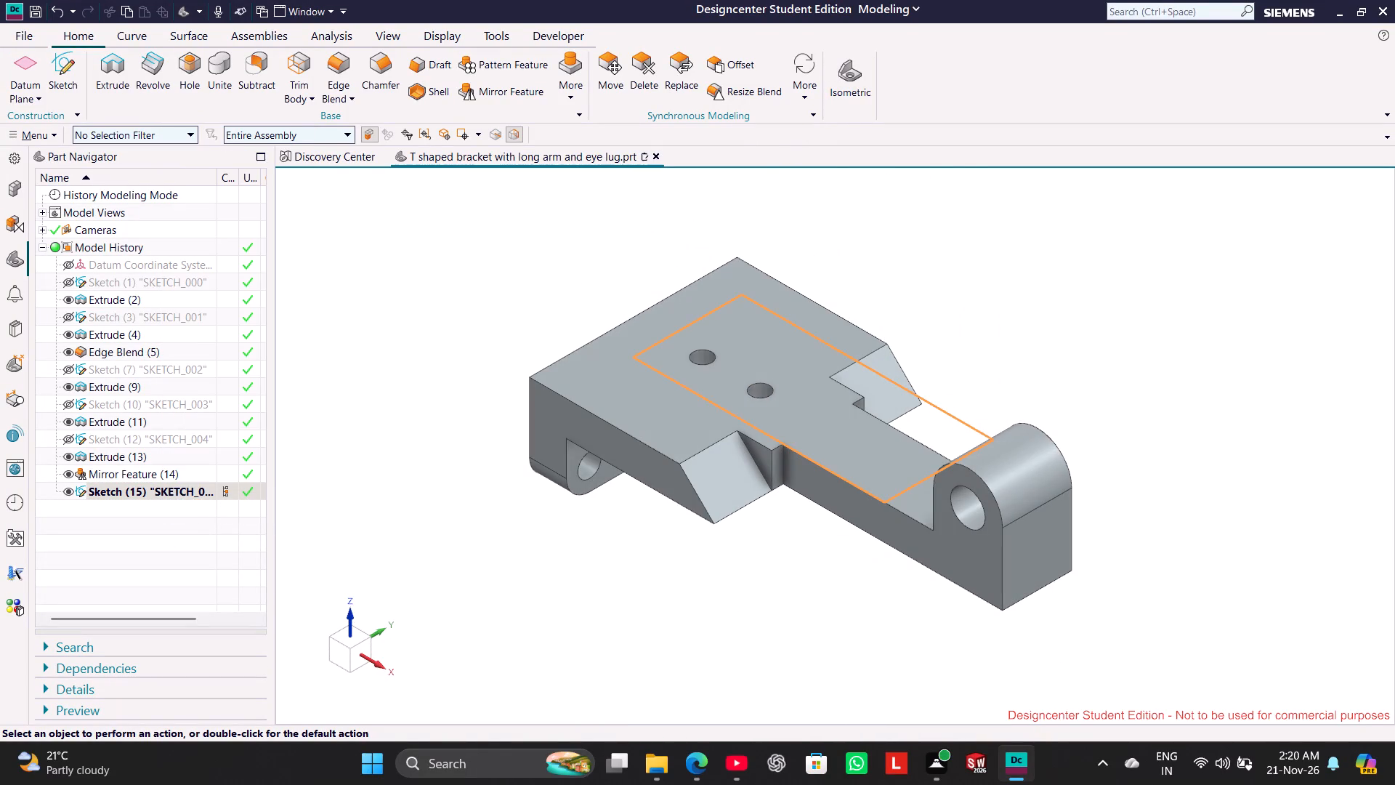
{"action": "left_click", "coordinate": [429, 318]}
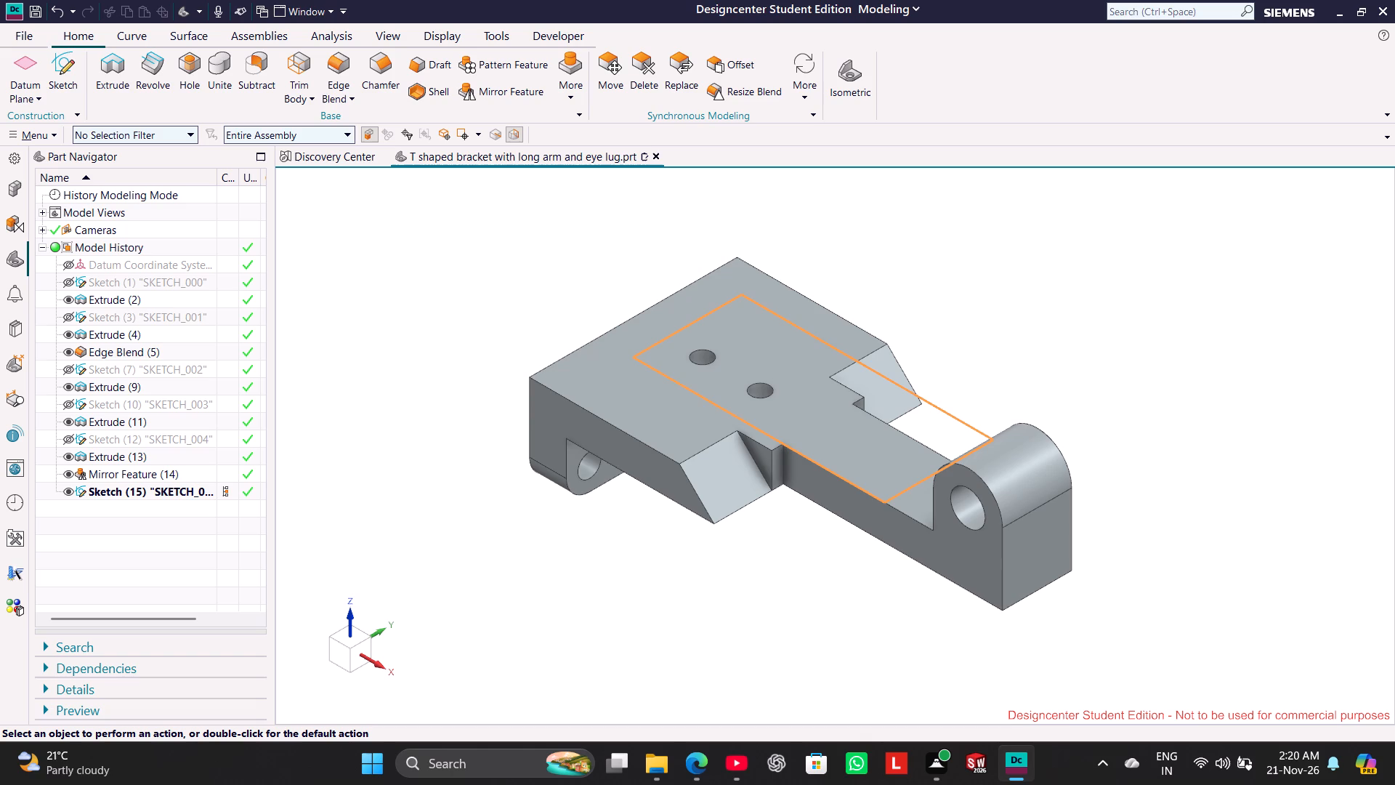
{"action": "left_click", "coordinate": [149, 492]}
{"action": "right_click", "coordinate": [149, 492]}
{"action": "left_click", "coordinate": [276, 515]}
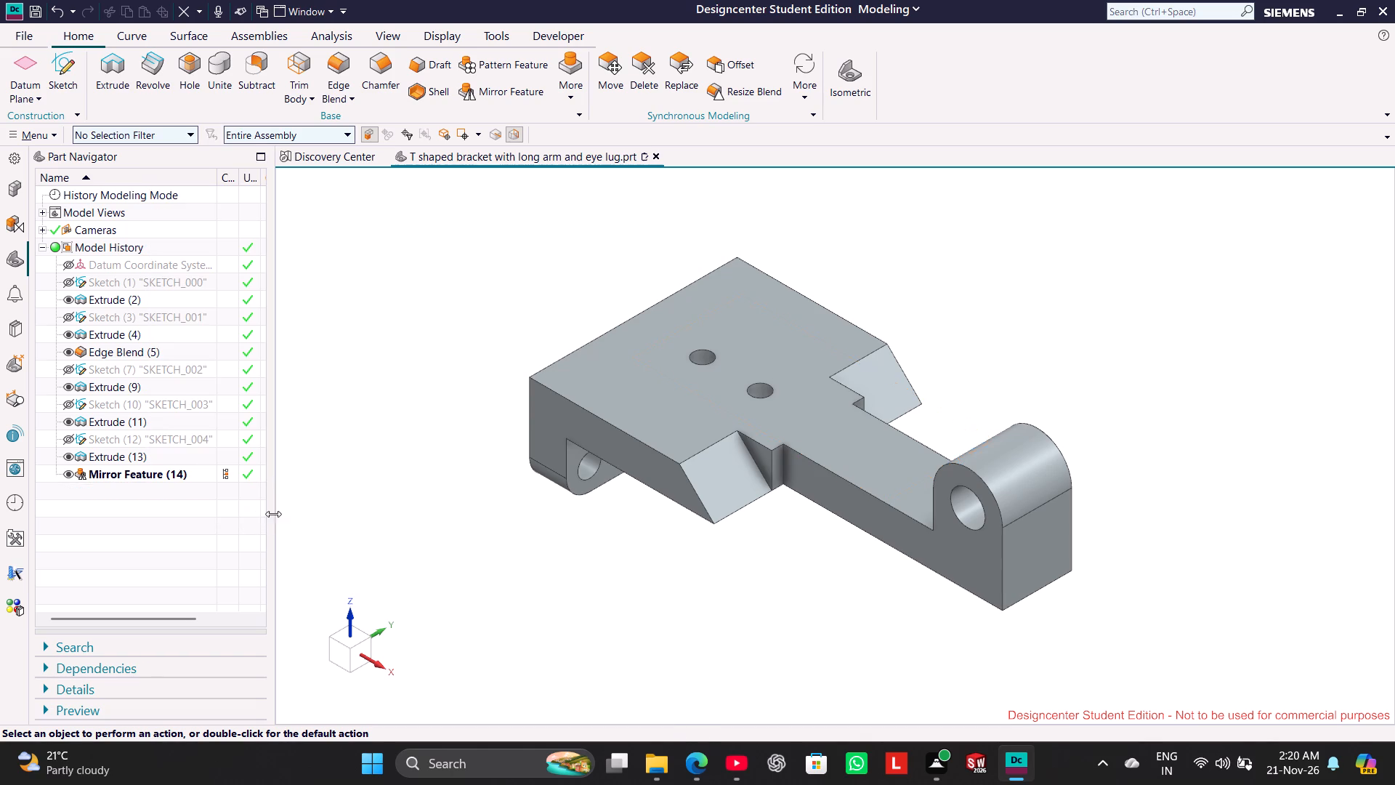
{"action": "left_click", "coordinate": [180, 478]}
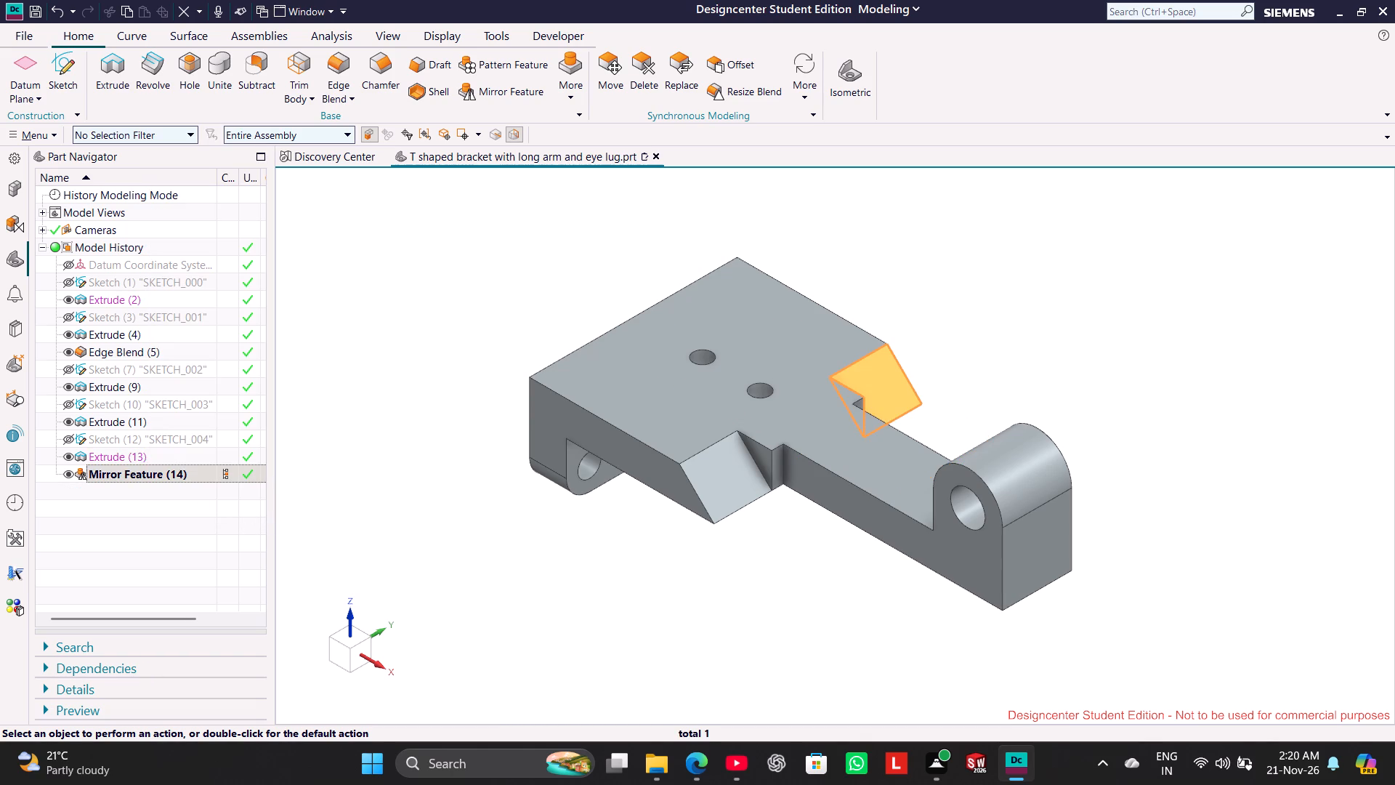
{"action": "left_click", "coordinate": [414, 318]}
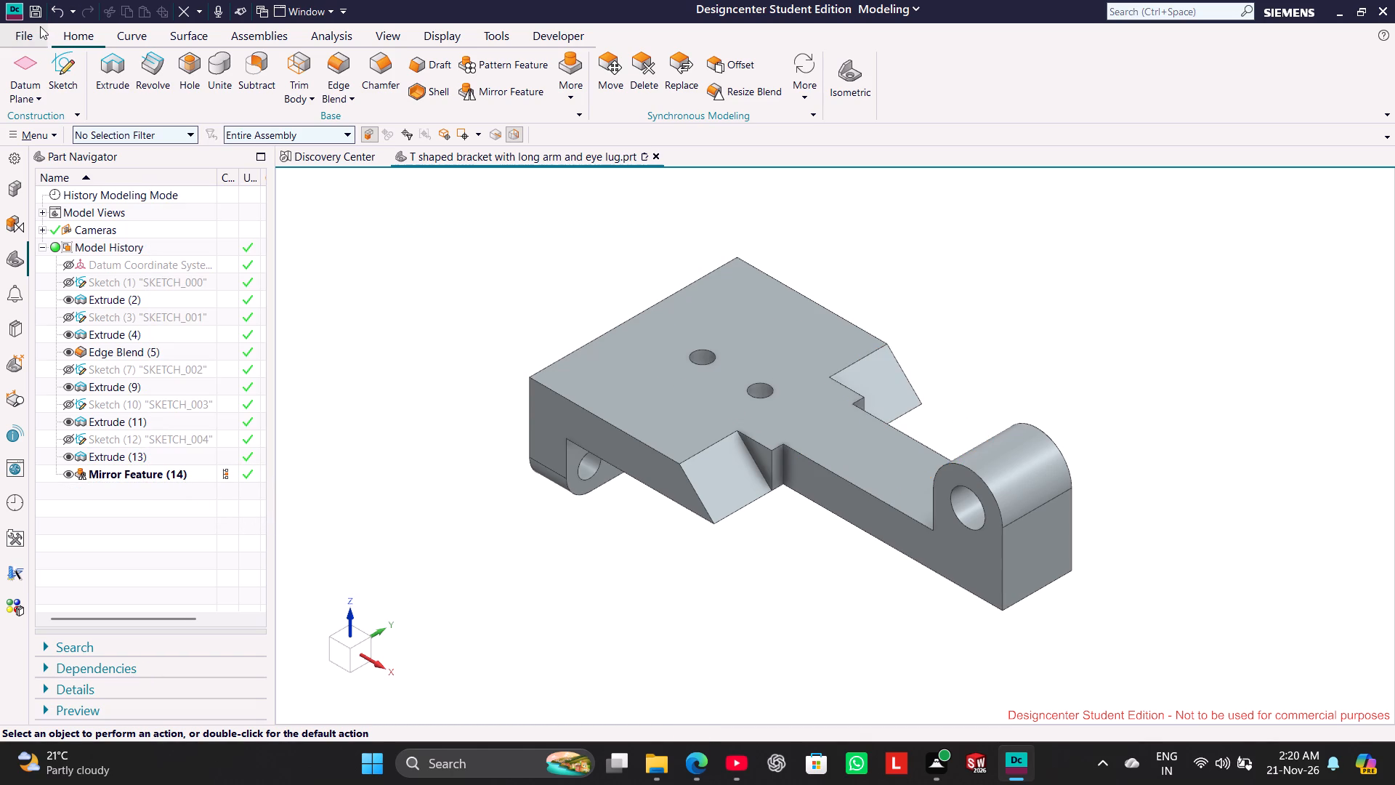
Save the T shaped bracket part file.
{"action": "left_click", "coordinate": [36, 13]}
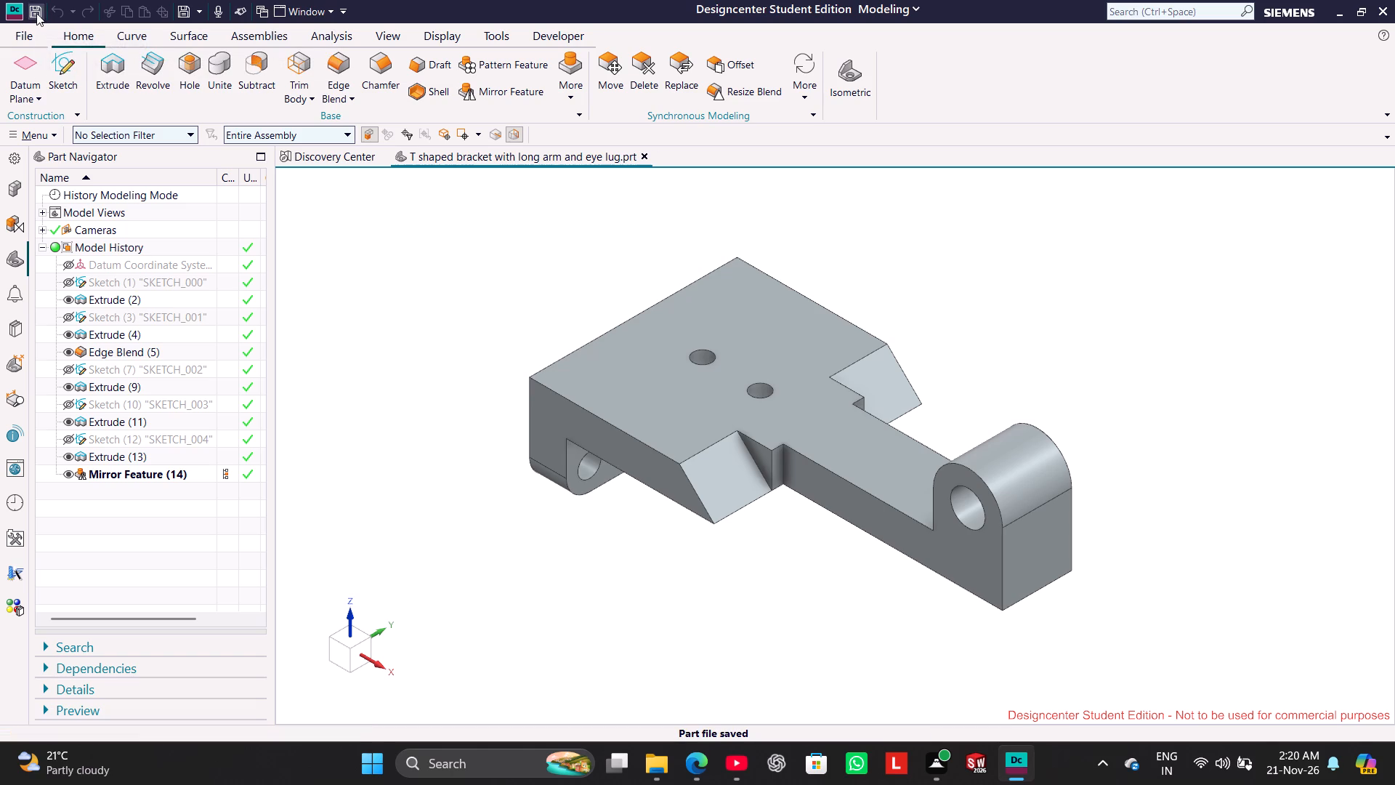
{"action": "double_click", "coordinate": [36, 13]}
Print the current display to PDF as "T shaped bracket with long arm and eye lug" in the Tasks Done folder.
{"action": "left_click", "coordinate": [29, 33]}
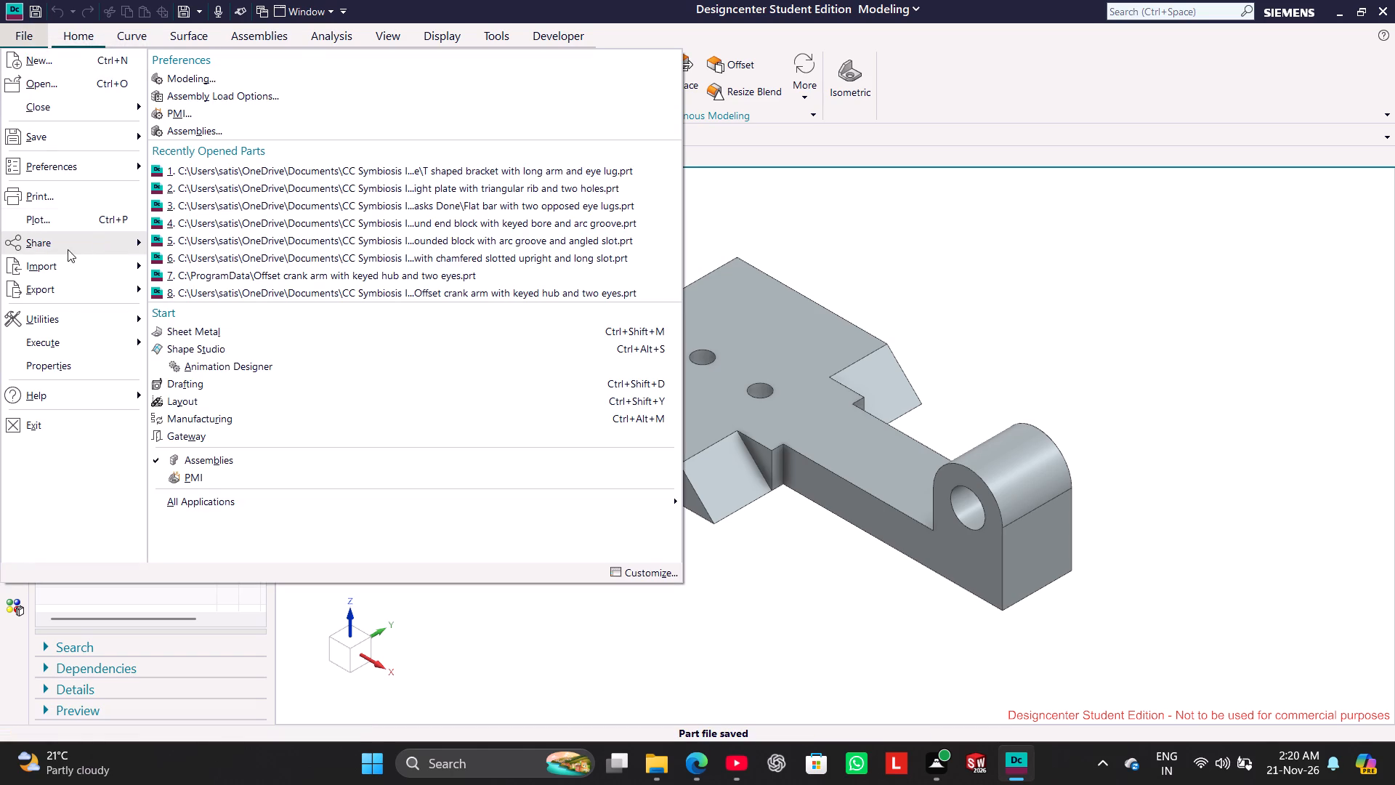
{"action": "left_click", "coordinate": [61, 204]}
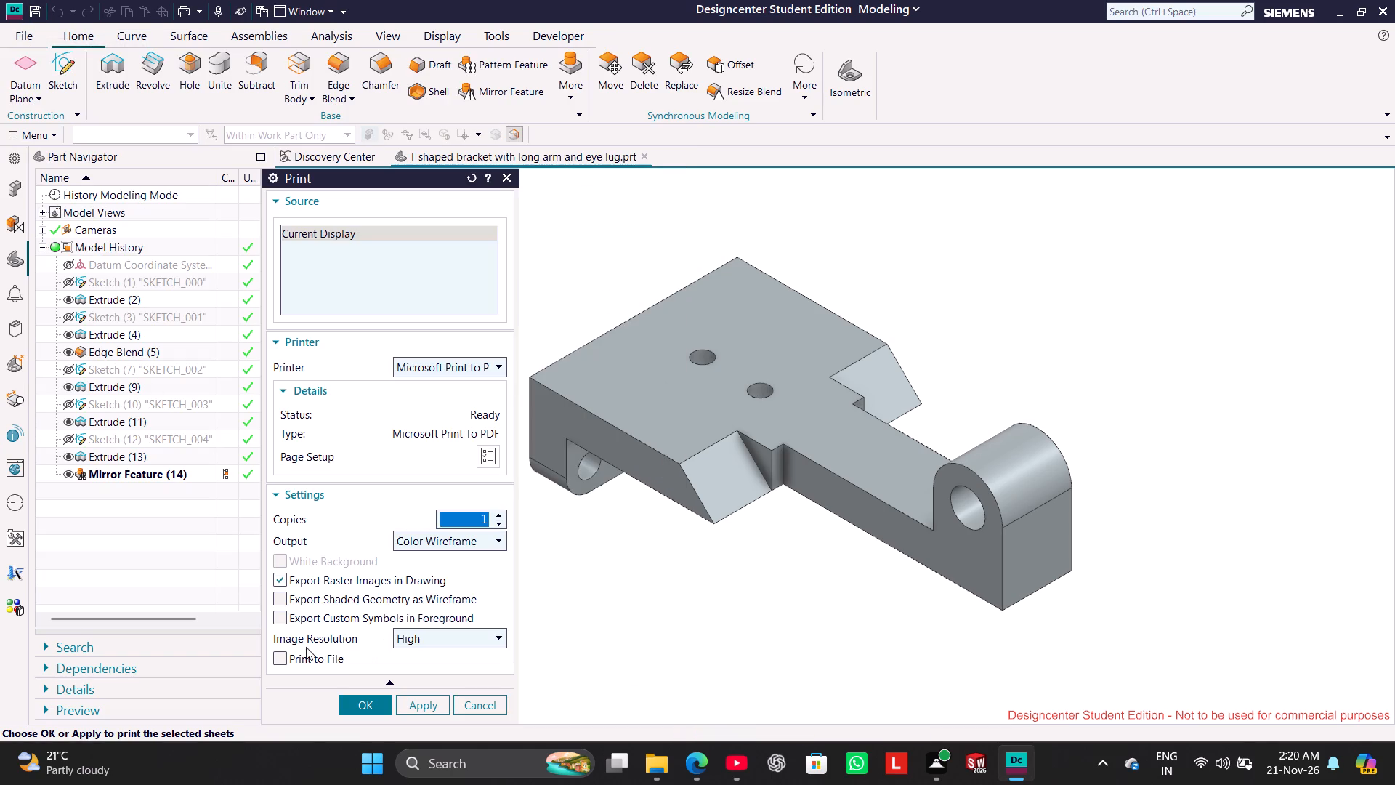
{"action": "left_click", "coordinate": [373, 704]}
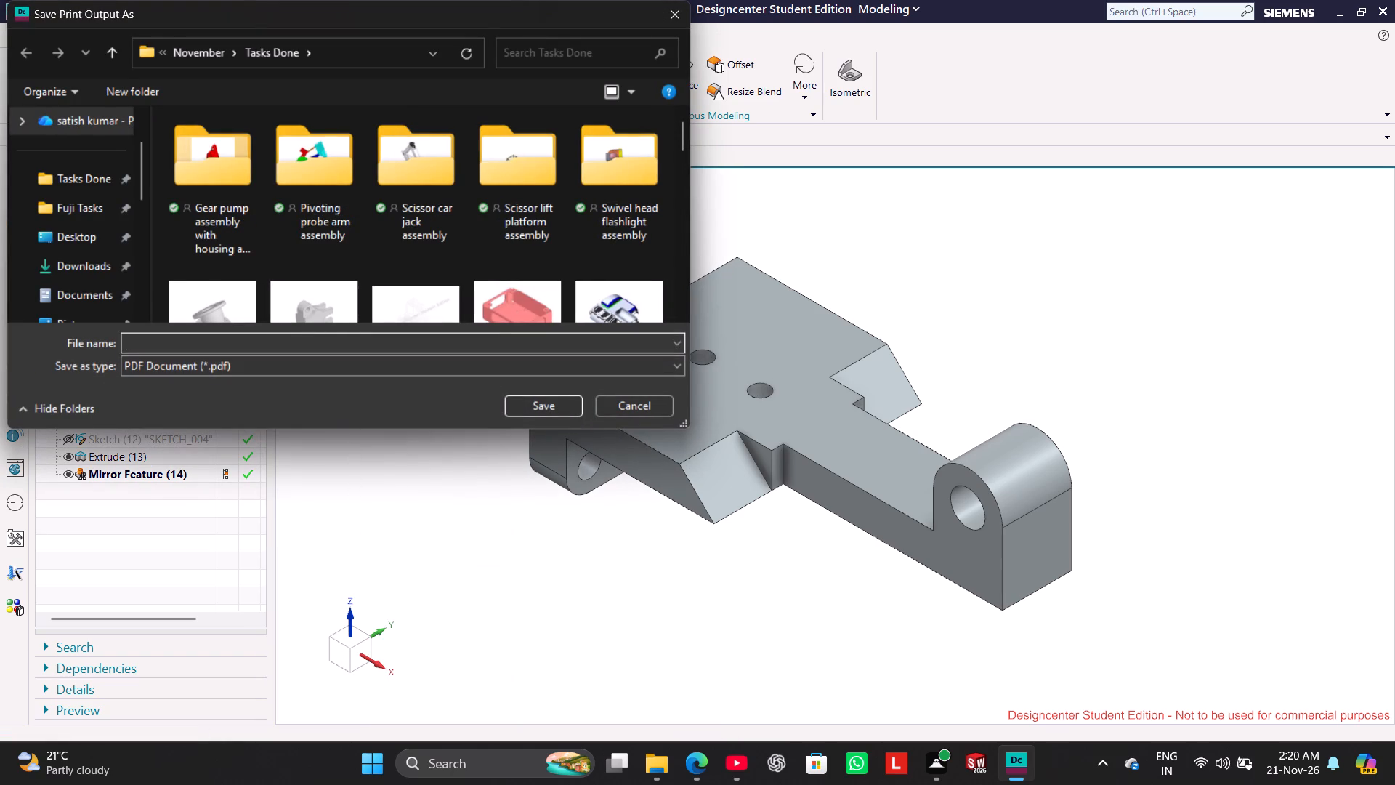
{"action": "left_click", "coordinate": [275, 341]}
{"action": "key", "text": "ctrl+v"}
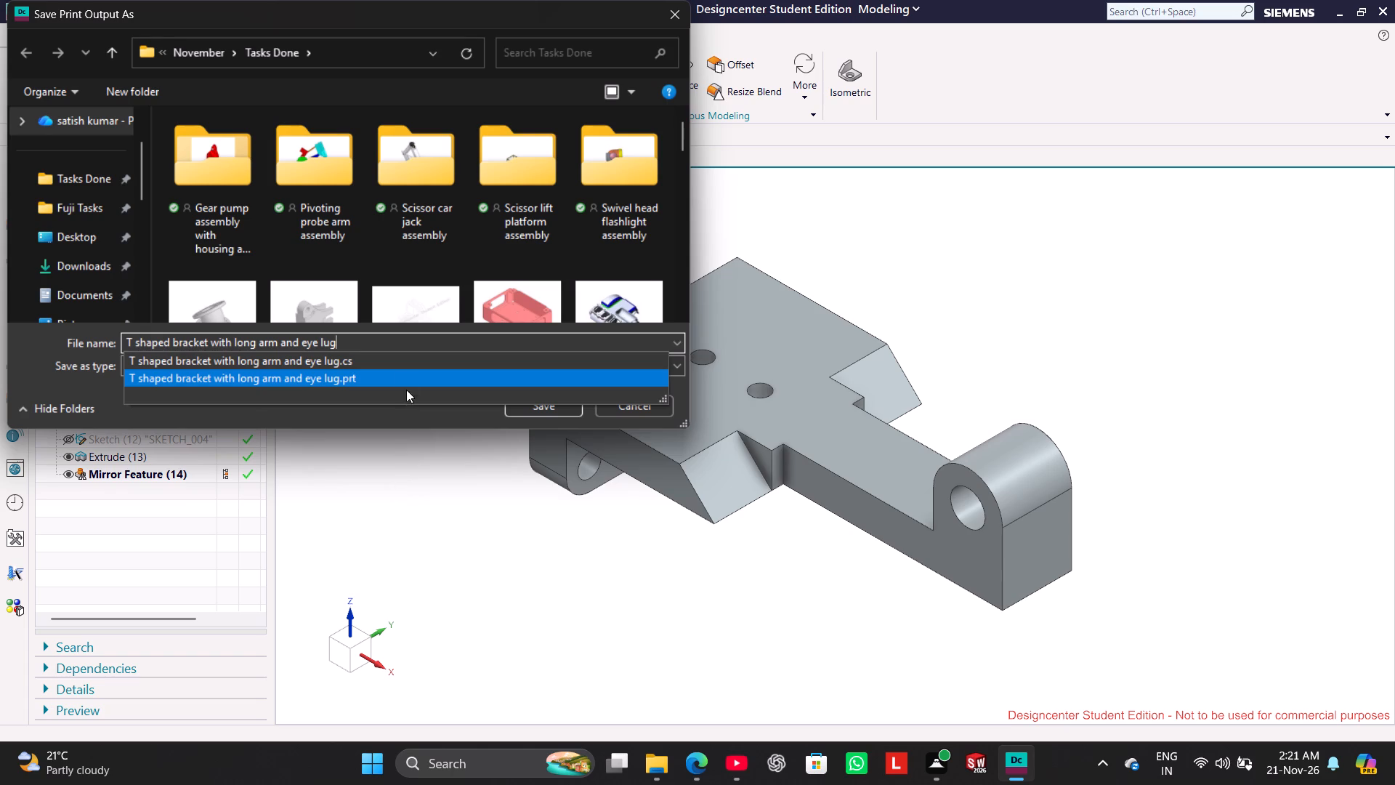
{"action": "left_click", "coordinate": [450, 499]}
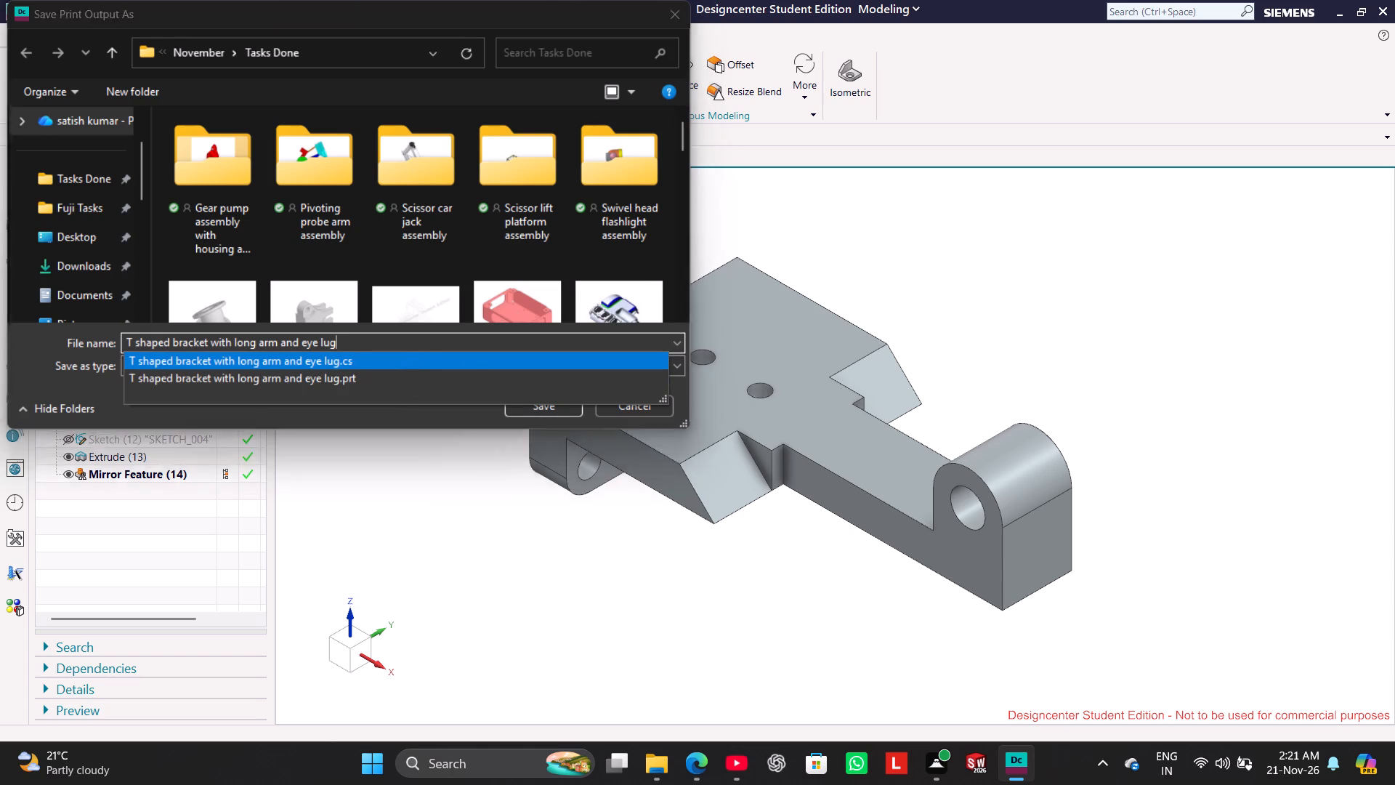
{"action": "left_click", "coordinate": [410, 346]}
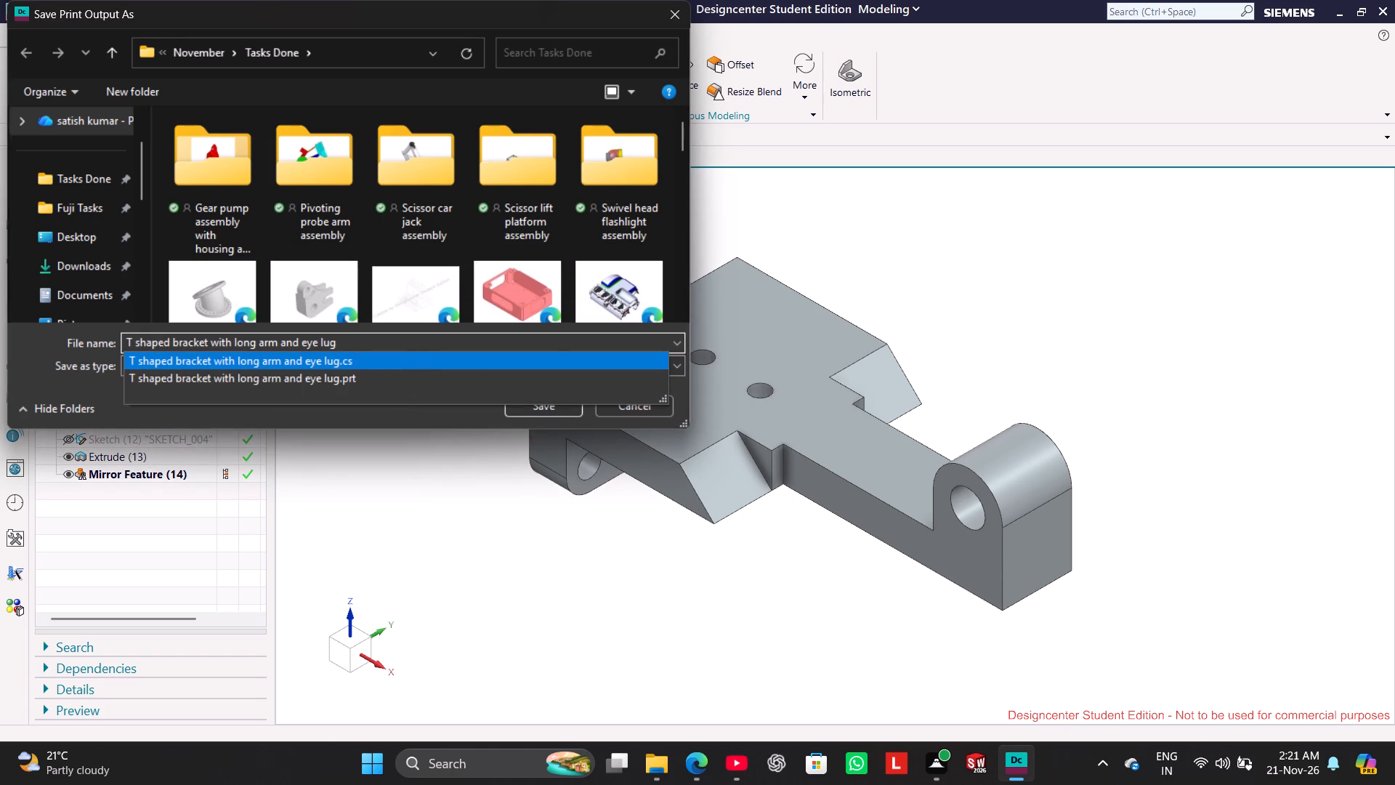
{"action": "left_click", "coordinate": [554, 340]}
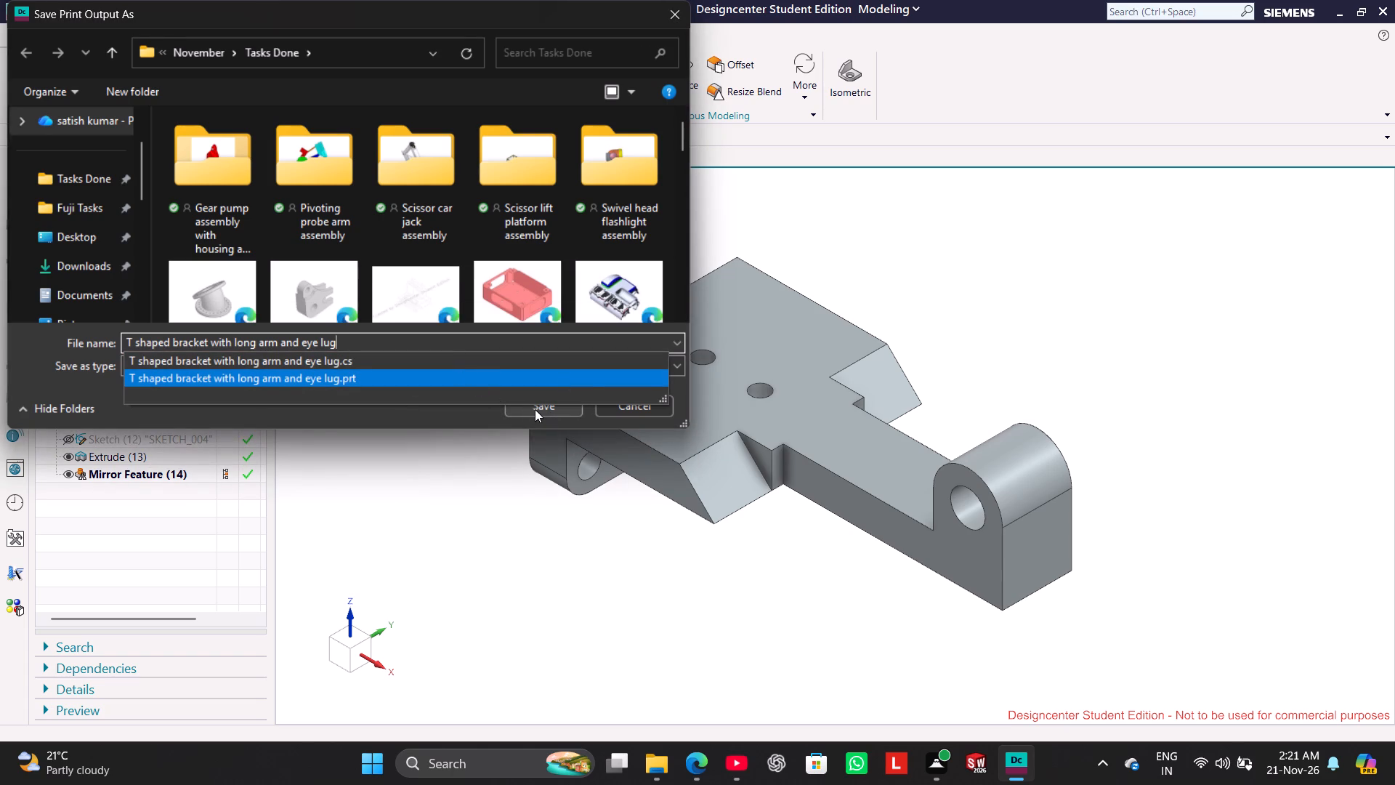
{"action": "left_click", "coordinate": [535, 409]}
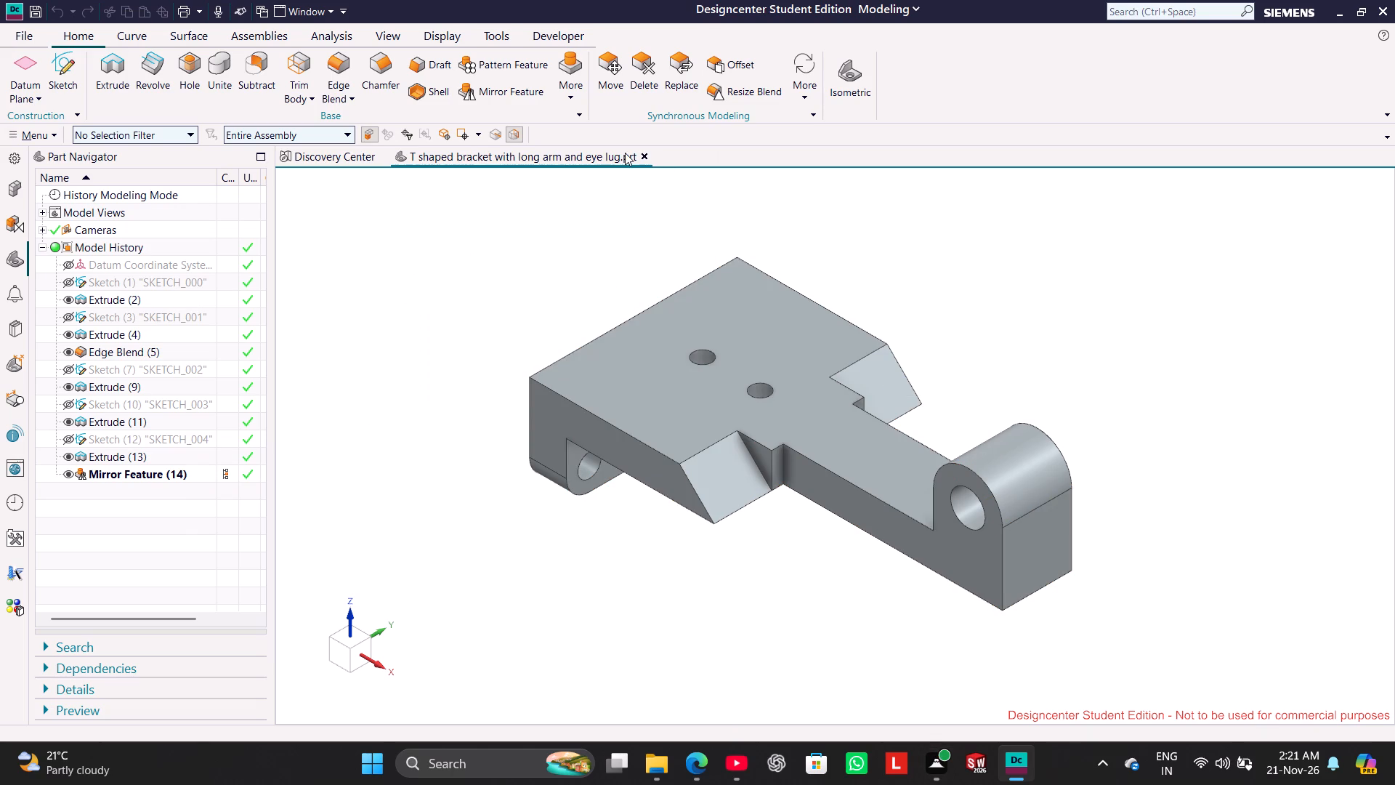
Close the T shaped bracket part.
{"action": "left_click", "coordinate": [646, 159]}
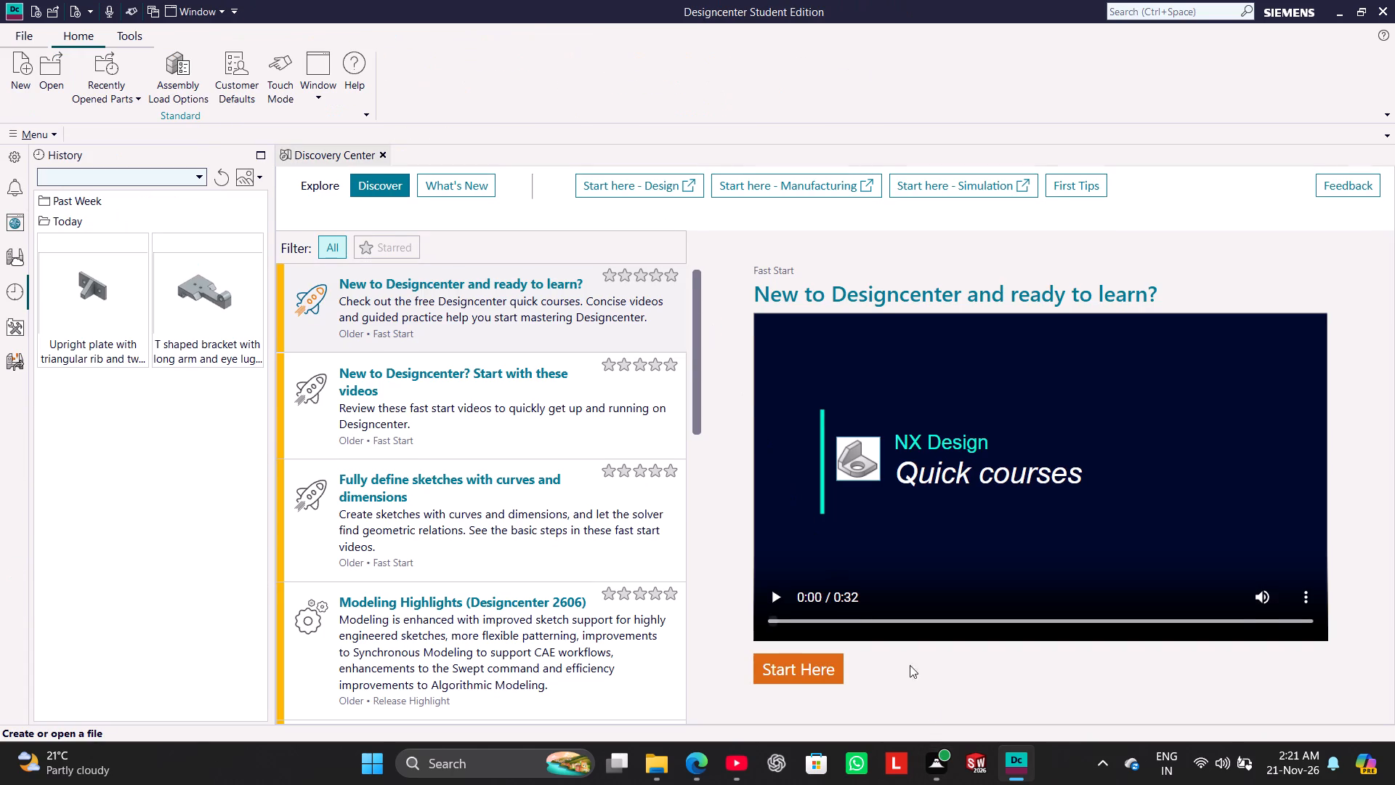